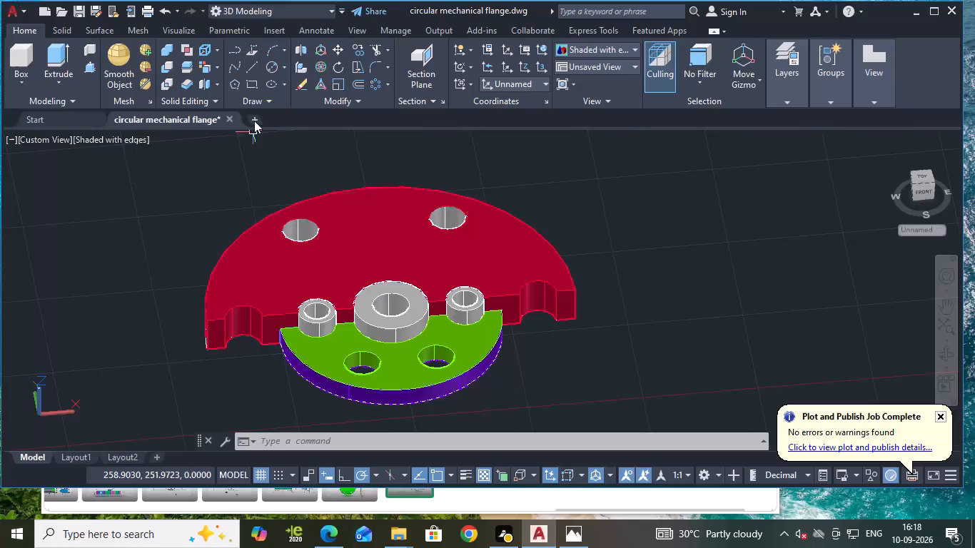
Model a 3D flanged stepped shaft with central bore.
Create a new blank drawing and set its view to Front.
{"action": "left_click", "coordinate": [254, 121]}
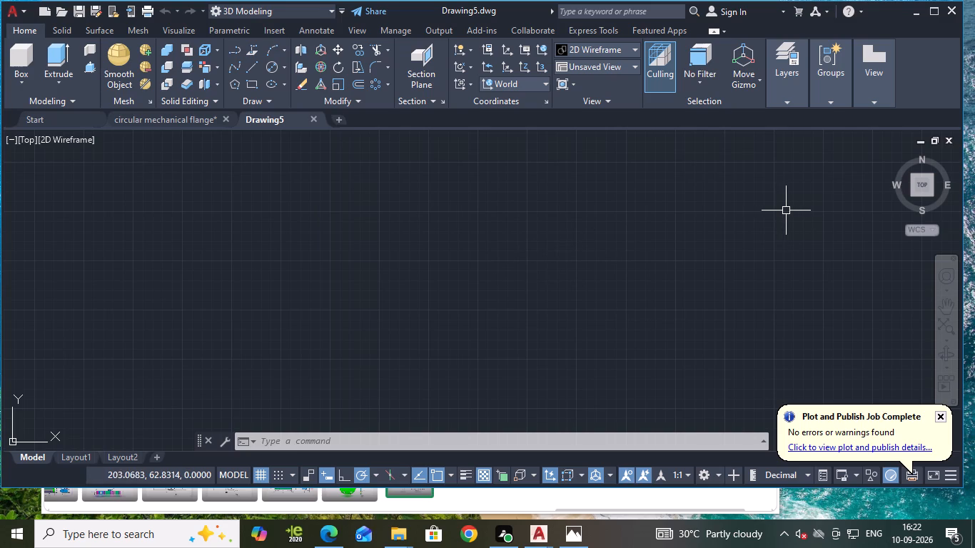
{"action": "middle_click_drag", "start_coordinate": [663, 235], "coordinate": [645, 246]}
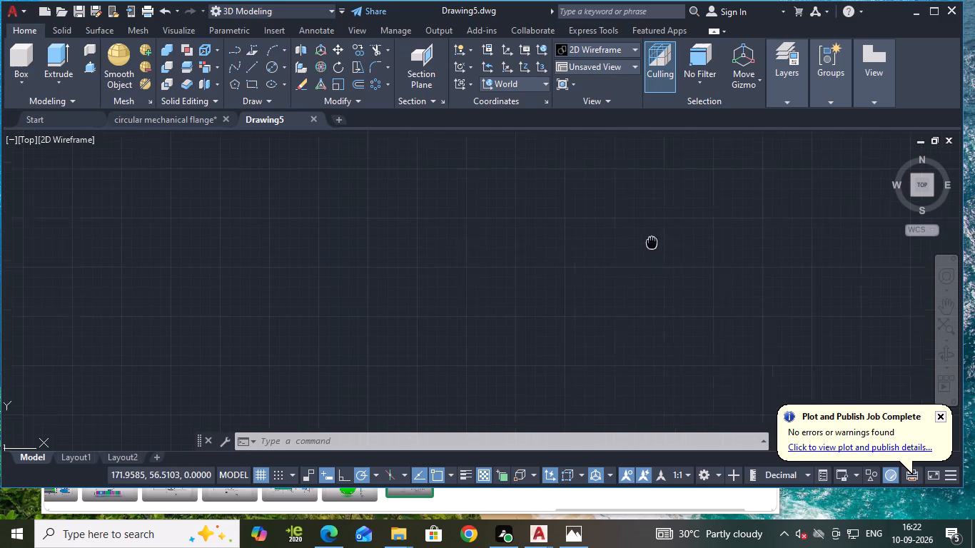
{"action": "middle_click_drag", "start_coordinate": [645, 246], "coordinate": [629, 251]}
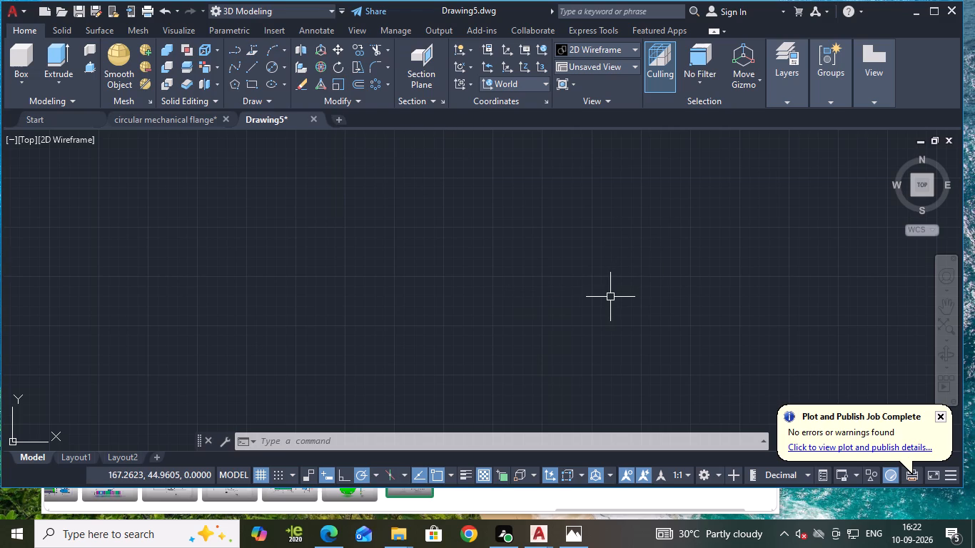
{"action": "left_click", "coordinate": [605, 67]}
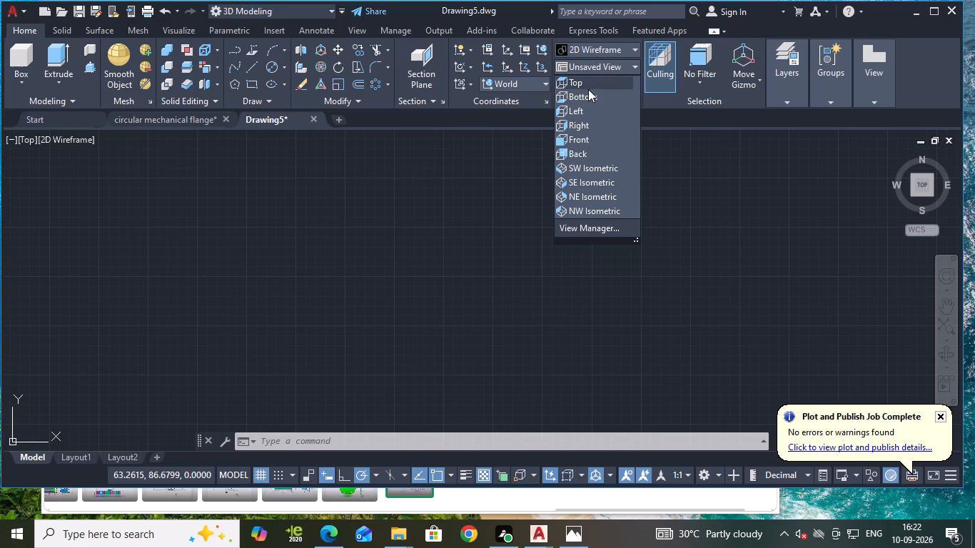
{"action": "left_click", "coordinate": [593, 140]}
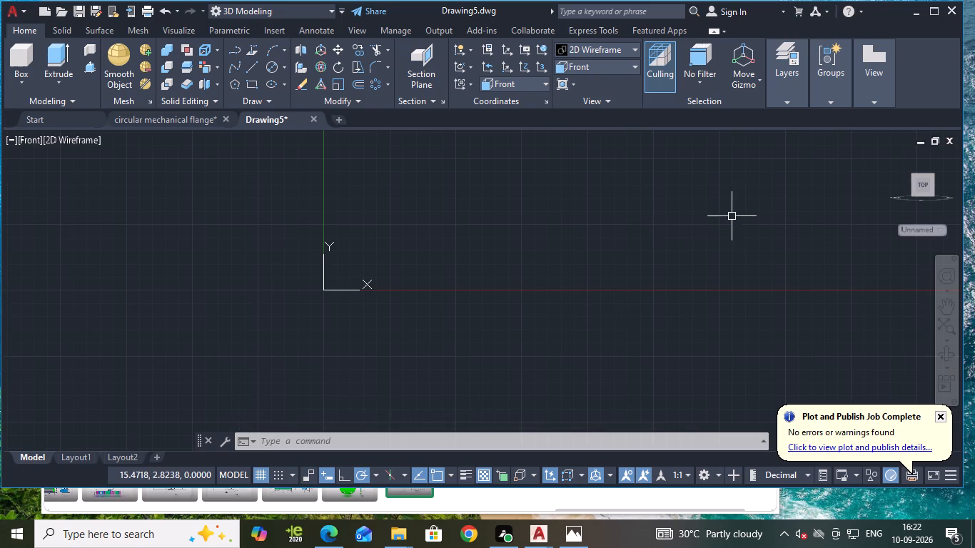
Draw a 70 by 70 square with the Rectangle command.
{"action": "middle_click_drag", "start_coordinate": [732, 216], "coordinate": [608, 301]}
{"action": "middle_click_drag", "start_coordinate": [746, 174], "coordinate": [571, 253]}
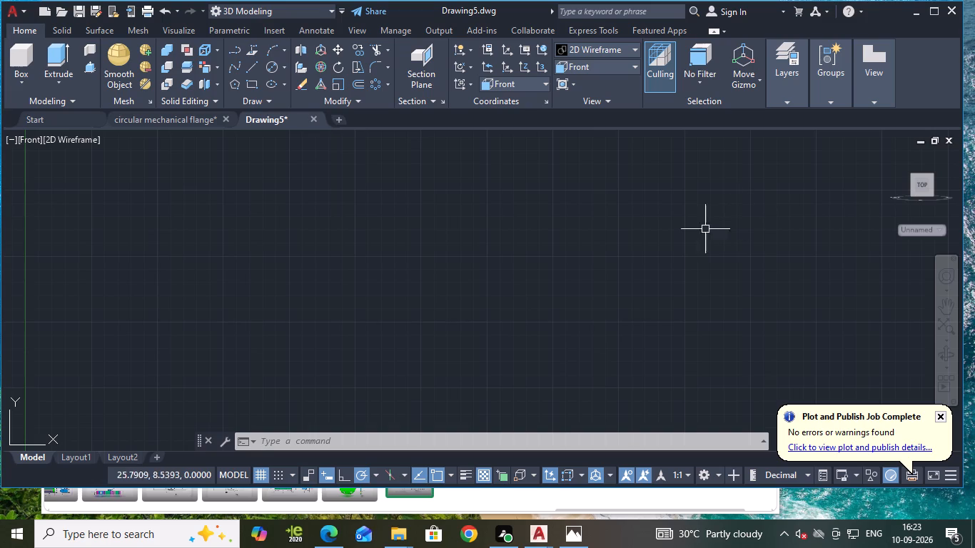
{"action": "scroll", "coordinate": [608, 327], "scroll_direction": "down", "scroll_amount": 2}
{"action": "scroll", "coordinate": [546, 345], "scroll_direction": "up", "scroll_amount": 2}
{"action": "middle_click", "coordinate": [687, 252]}
{"action": "middle_click_drag", "start_coordinate": [662, 269], "coordinate": [649, 281]}
{"action": "middle_click_drag", "start_coordinate": [783, 212], "coordinate": [738, 230]}
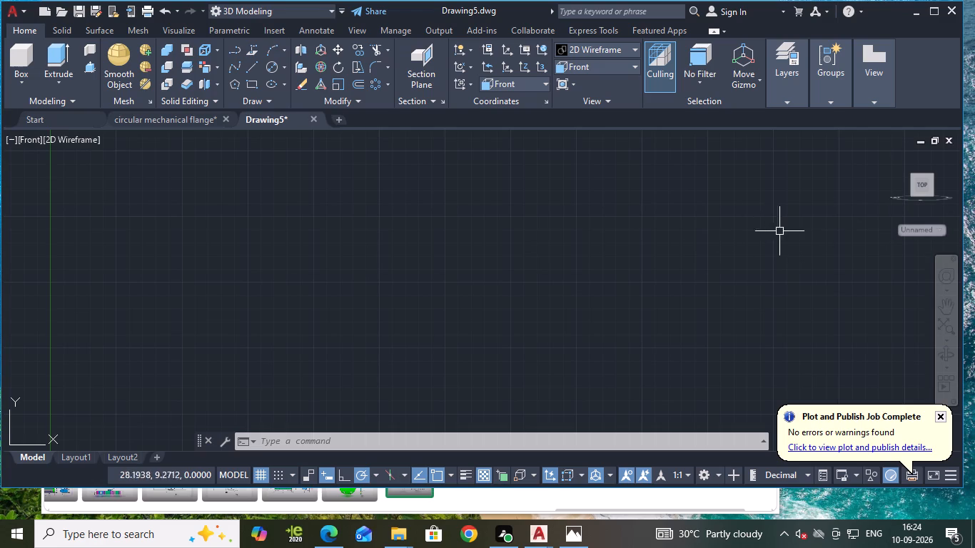
{"action": "left_click", "coordinate": [254, 84]}
{"action": "left_click", "coordinate": [405, 212]}
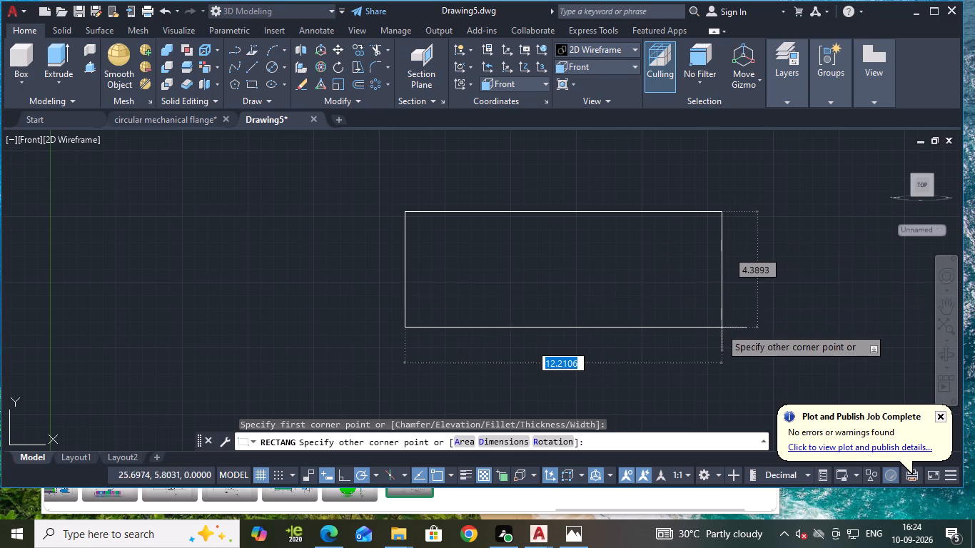
{"action": "middle_click_drag", "start_coordinate": [714, 328], "coordinate": [674, 325]}
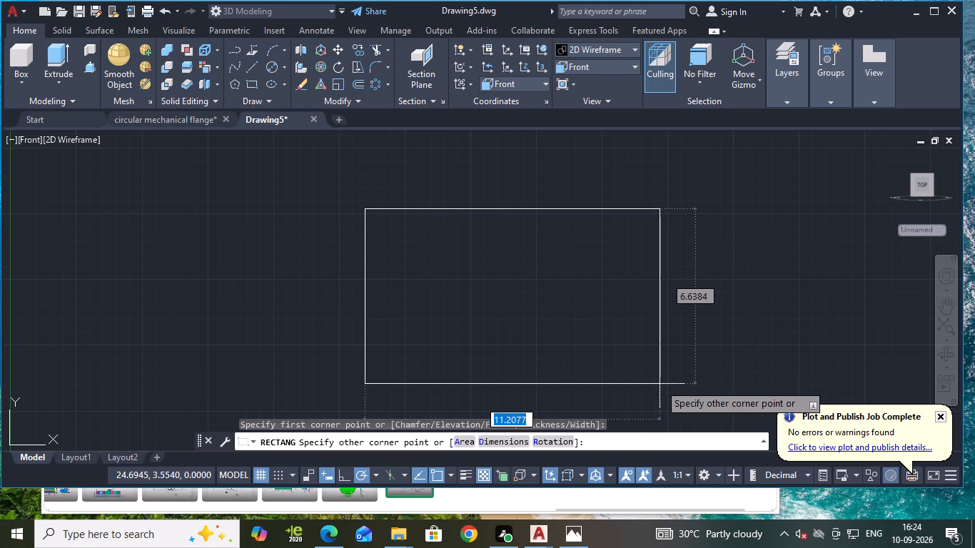
{"action": "key", "text": "7"}
{"action": "key", "text": "0"}
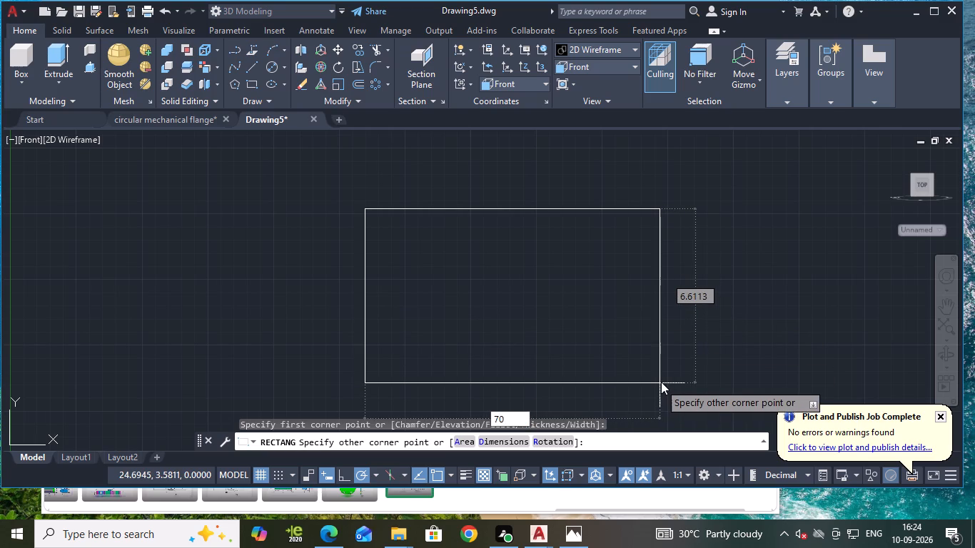
{"action": "key", "text": "Tab"}
{"action": "type", "text": "70"}
{"action": "key", "text": "Return"}
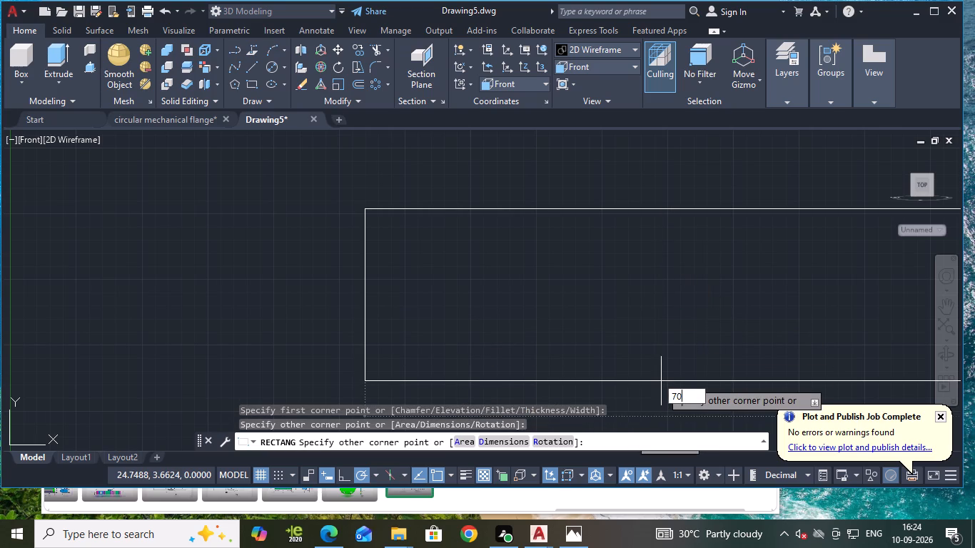
Move the square from its geometric centre about 200 units away at an angle of about 26°.
{"action": "scroll", "coordinate": [593, 290], "scroll_direction": "down", "scroll_amount": 3}
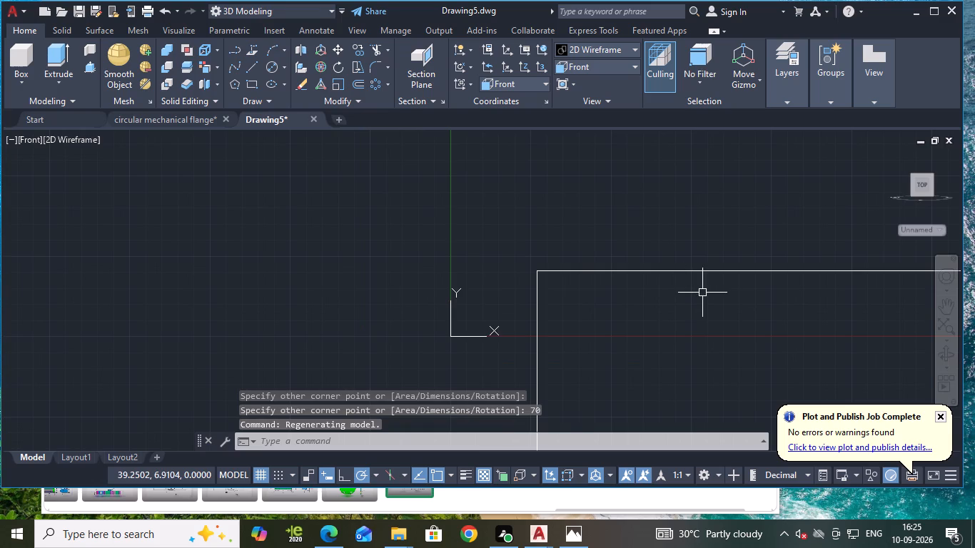
{"action": "scroll", "coordinate": [702, 293], "scroll_direction": "down", "scroll_amount": 1}
{"action": "middle_click_drag", "start_coordinate": [702, 293], "coordinate": [562, 222]}
{"action": "middle_click_drag", "start_coordinate": [710, 289], "coordinate": [722, 258]}
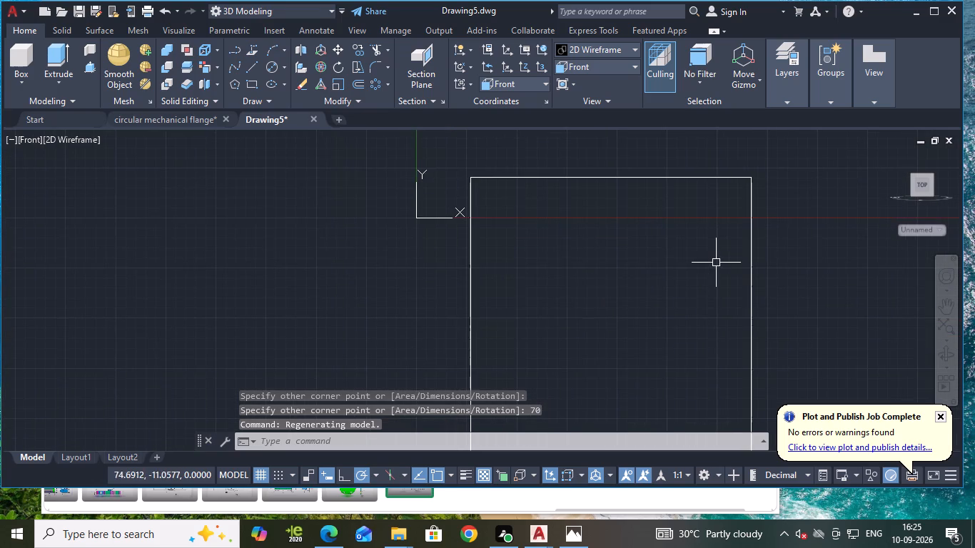
{"action": "scroll", "coordinate": [716, 263], "scroll_direction": "down", "scroll_amount": 1}
{"action": "middle_click_drag", "start_coordinate": [703, 279], "coordinate": [709, 254]}
{"action": "scroll", "coordinate": [699, 240], "scroll_direction": "up", "scroll_amount": 1}
{"action": "scroll", "coordinate": [779, 286], "scroll_direction": "down", "scroll_amount": 1}
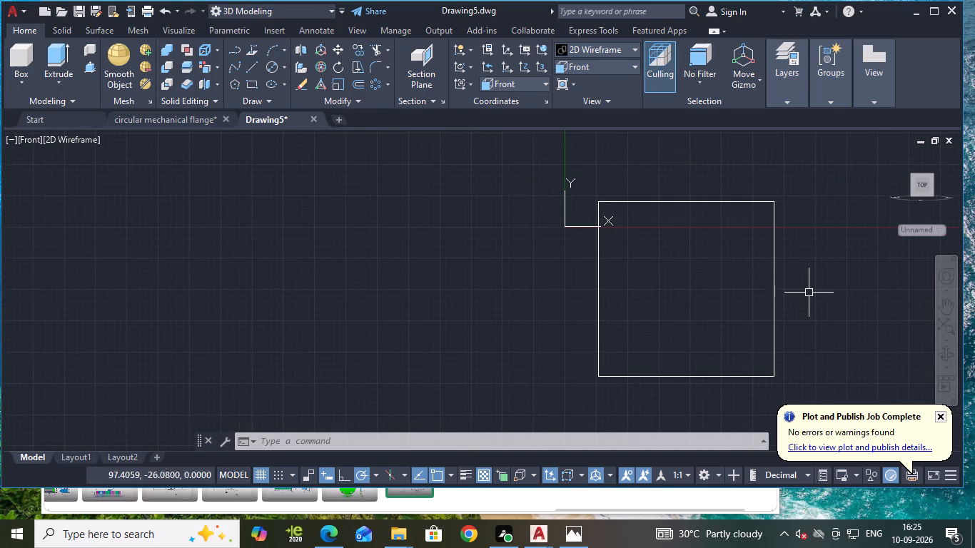
{"action": "middle_click_drag", "start_coordinate": [751, 248], "coordinate": [684, 238]}
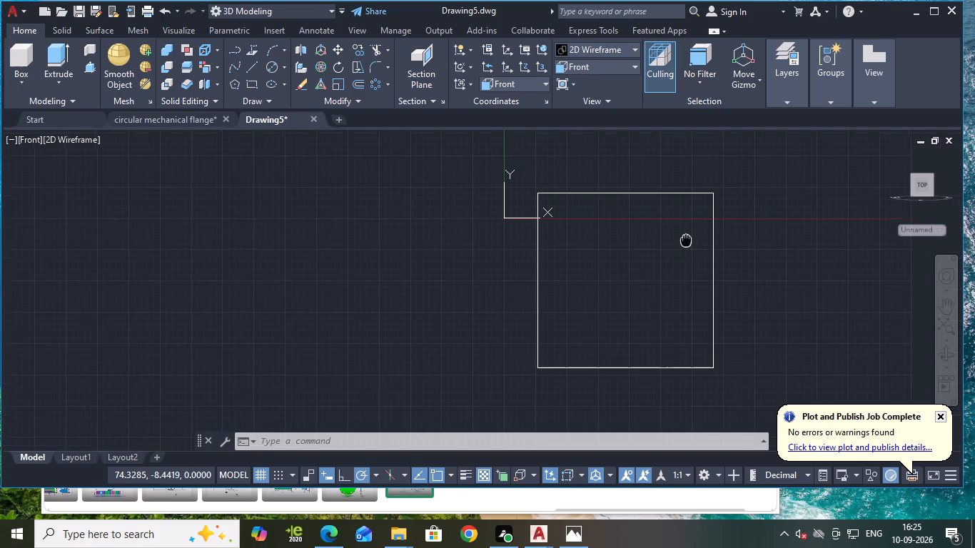
{"action": "middle_click_drag", "start_coordinate": [684, 238], "coordinate": [488, 271]}
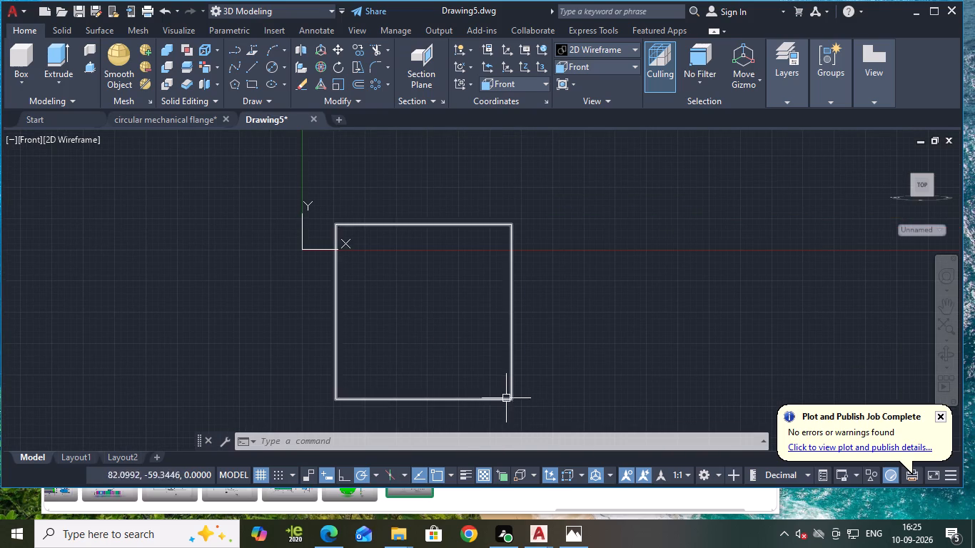
{"action": "left_click", "coordinate": [505, 397]}
{"action": "key", "text": "m"}
{"action": "key", "text": "Return"}
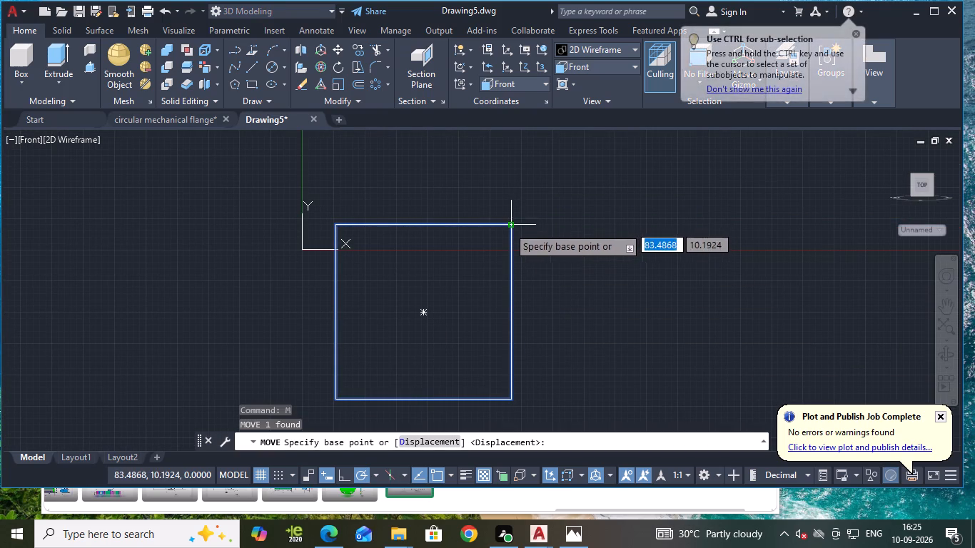
{"action": "left_click", "coordinate": [424, 313]}
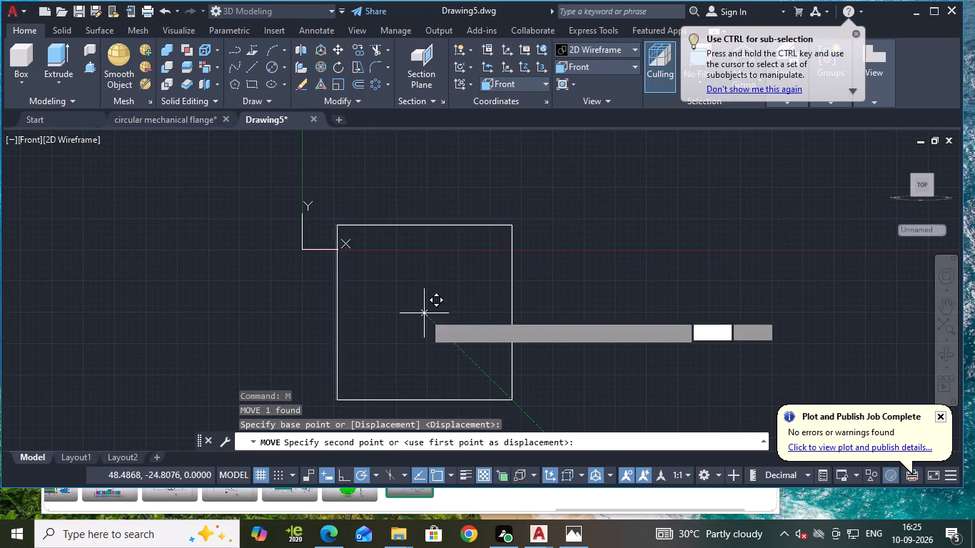
{"action": "middle_click_drag", "start_coordinate": [778, 240], "coordinate": [420, 437]}
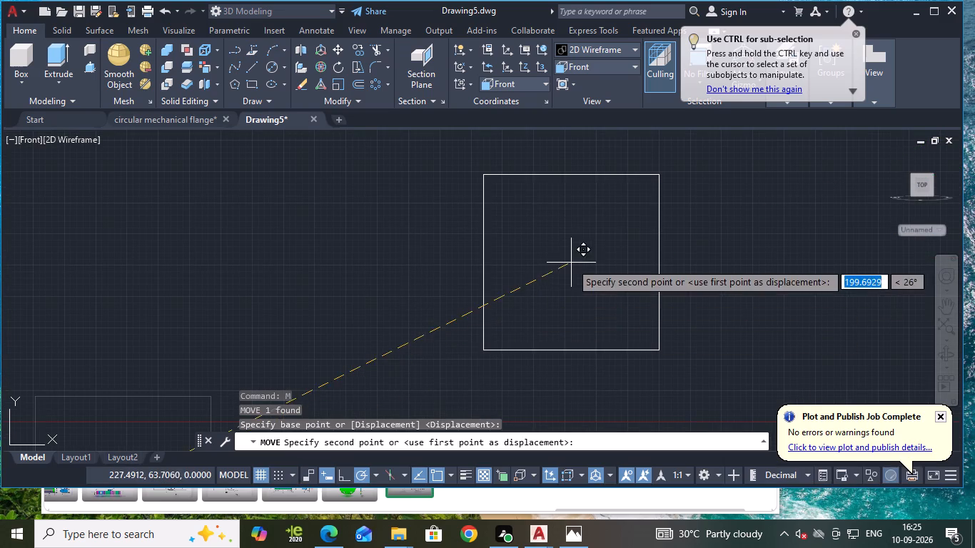
{"action": "left_click", "coordinate": [571, 262]}
{"action": "key", "text": "Escape"}
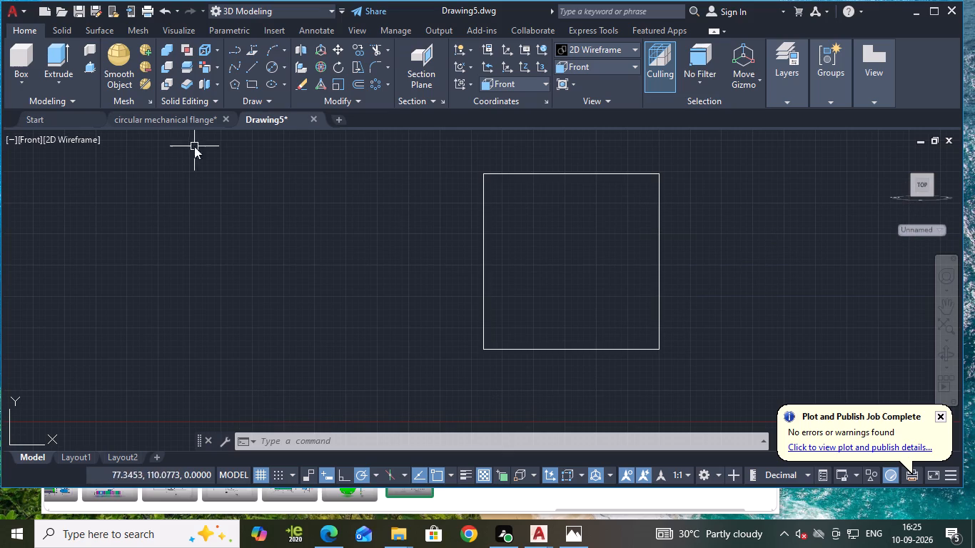
Draw a radius 10 circle tangent to the square's top and left edges using Tan, Tan, Radius.
{"action": "left_click", "coordinate": [281, 70]}
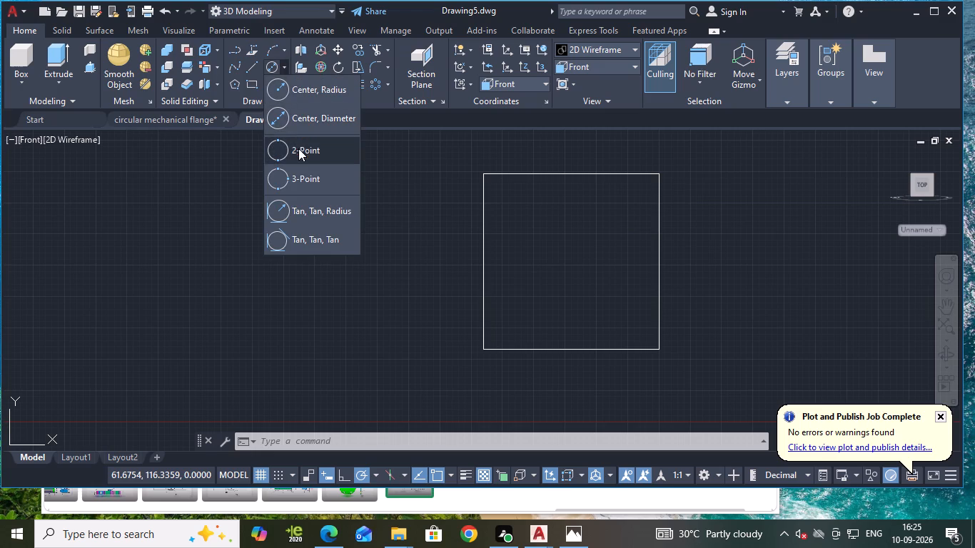
{"action": "left_click", "coordinate": [324, 208]}
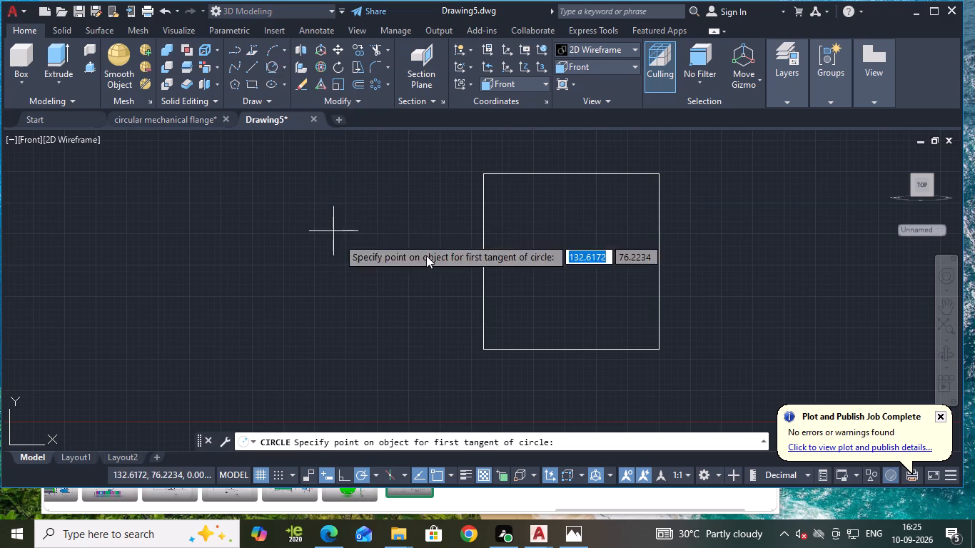
{"action": "left_click", "coordinate": [285, 85]}
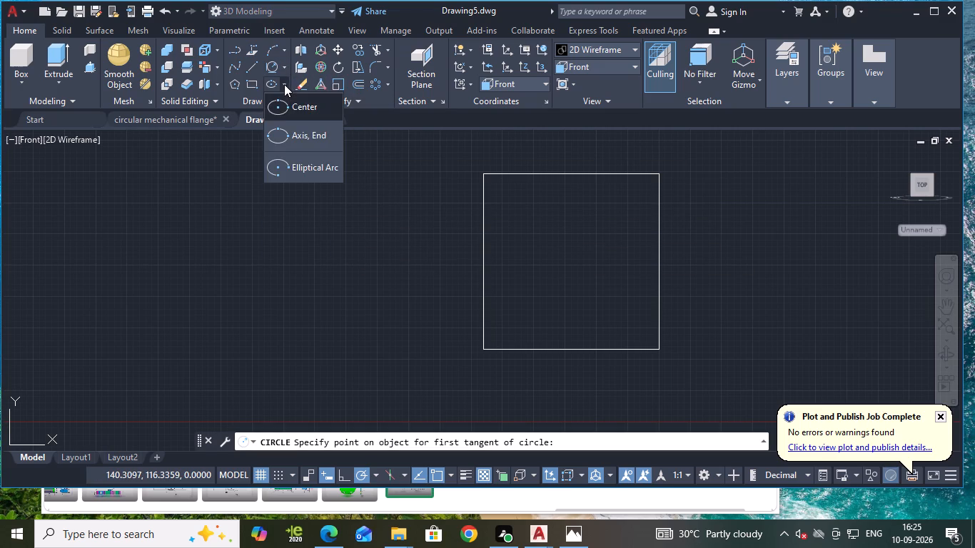
{"action": "left_click", "coordinate": [286, 66]}
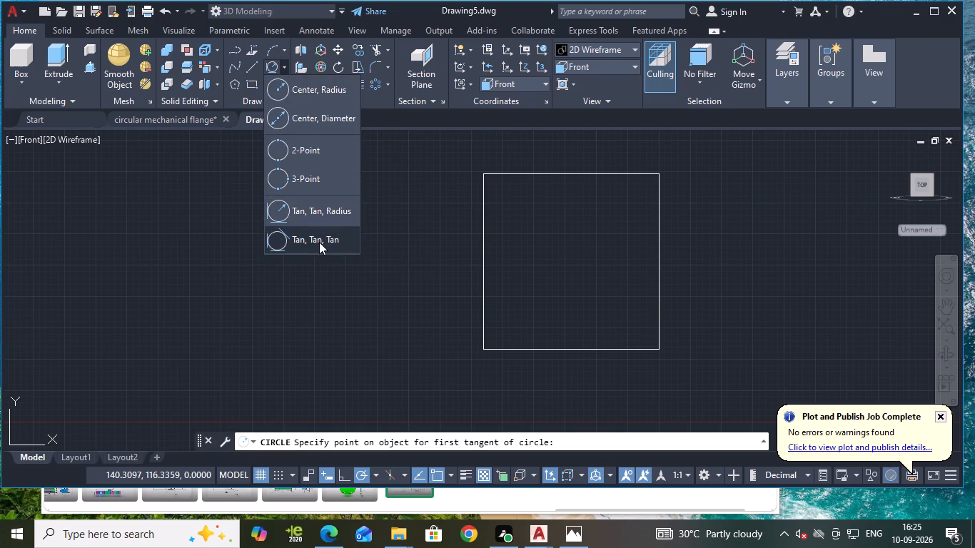
{"action": "left_click", "coordinate": [345, 215]}
{"action": "left_click", "coordinate": [506, 174]}
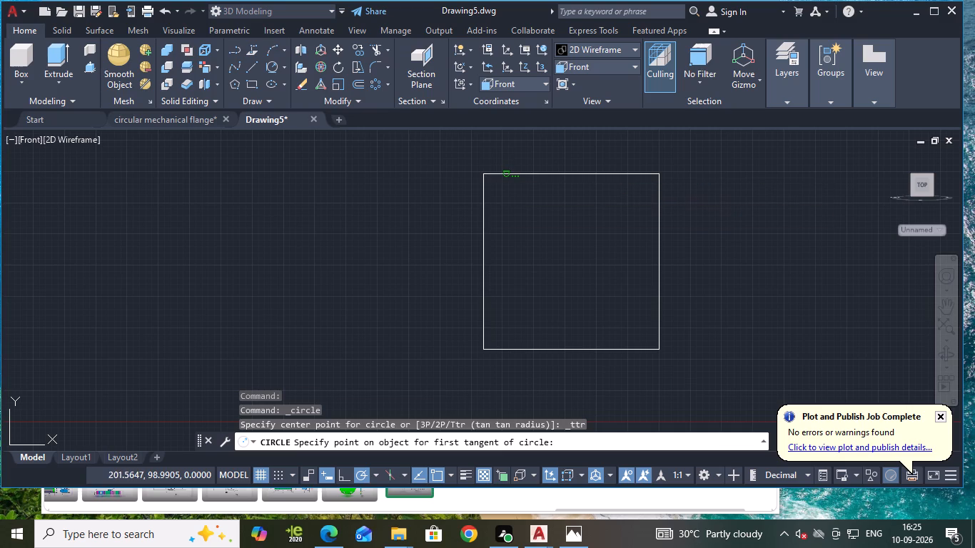
{"action": "left_click", "coordinate": [482, 210]}
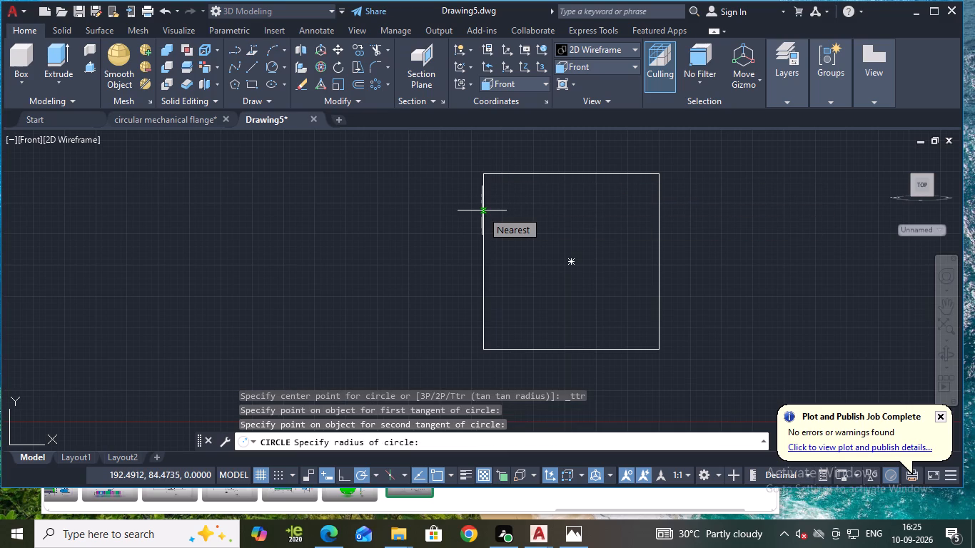
{"action": "type", "text": "10"}
{"action": "key", "text": "Return"}
{"action": "key", "text": "period"}
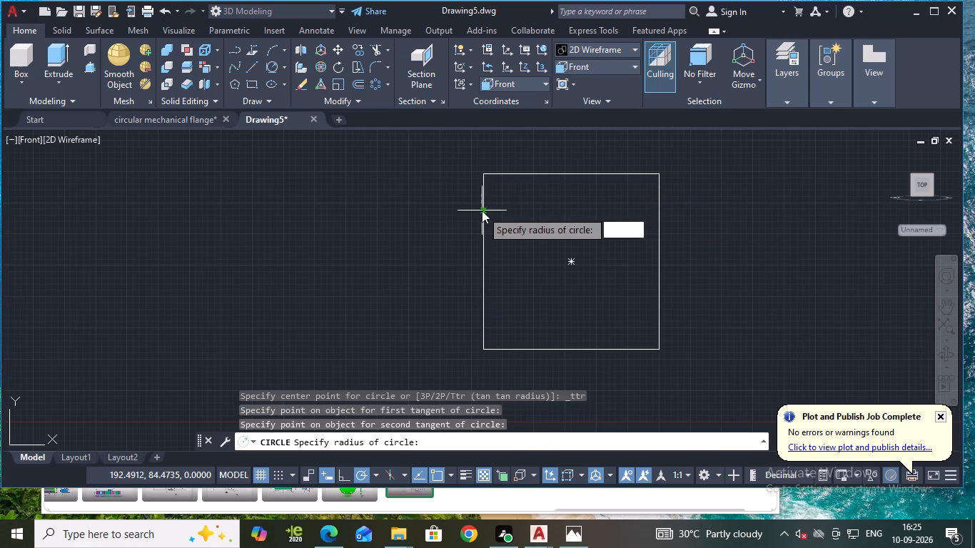
{"action": "key", "text": "Escape"}
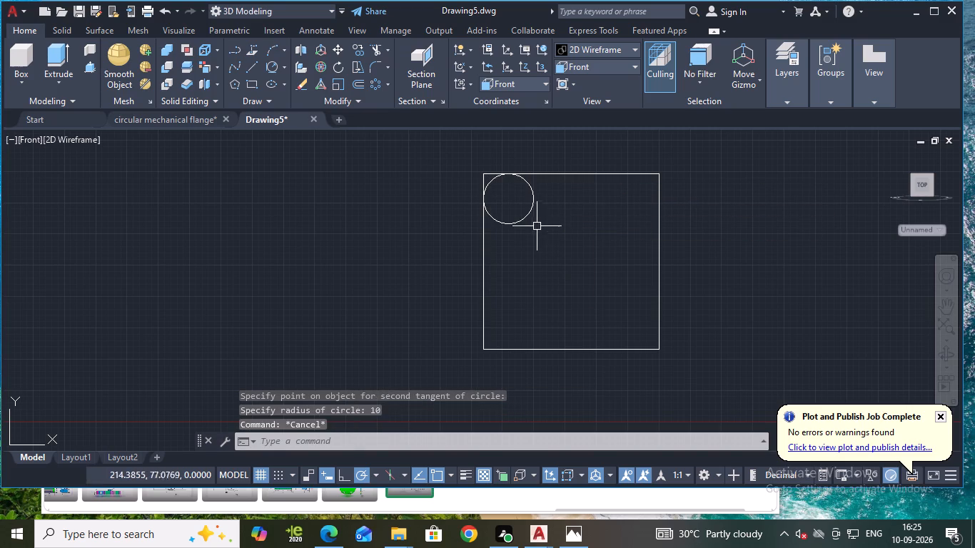
Trim the circle's inner part and the square's sharp top-left corner, leaving only the rounding arc.
{"action": "type", "text": "tr"}
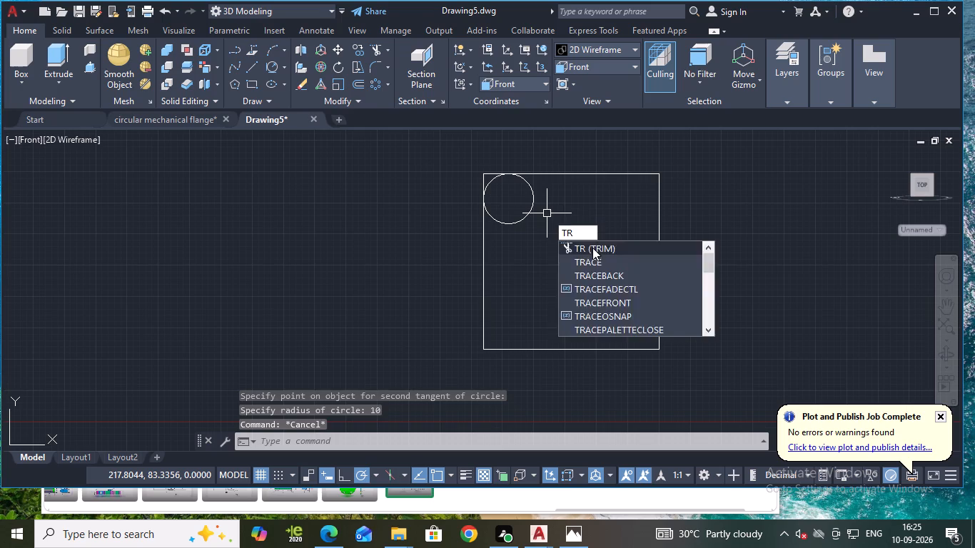
{"action": "key", "text": "Return"}
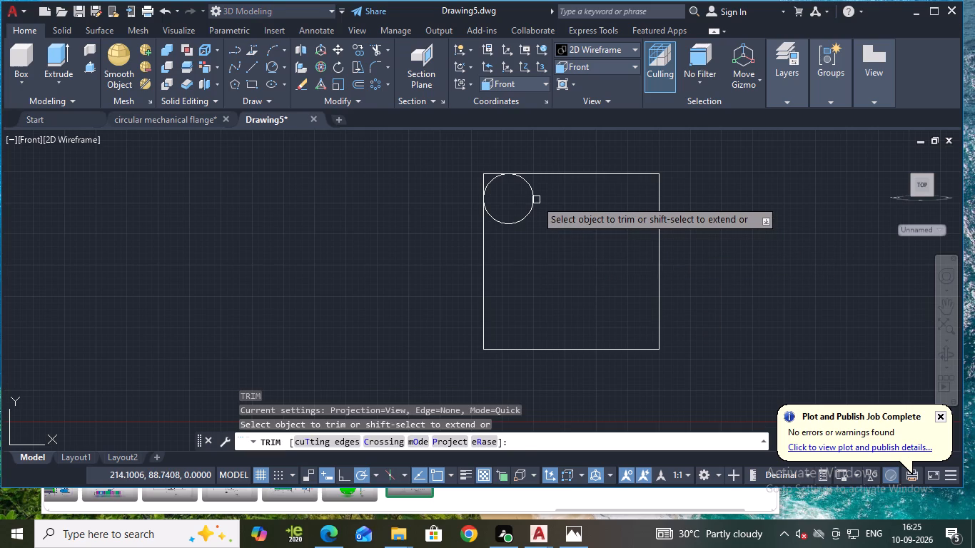
{"action": "left_click", "coordinate": [531, 198]}
{"action": "scroll", "coordinate": [490, 168], "scroll_direction": "up", "scroll_amount": 2}
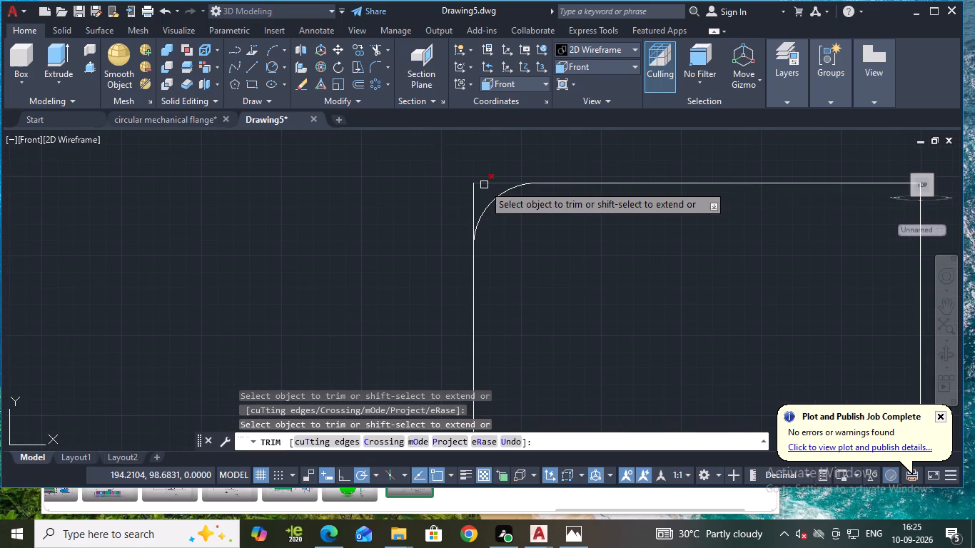
{"action": "left_click", "coordinate": [484, 185]}
{"action": "left_click", "coordinate": [470, 191]}
{"action": "scroll", "coordinate": [597, 258], "scroll_direction": "down", "scroll_amount": 2}
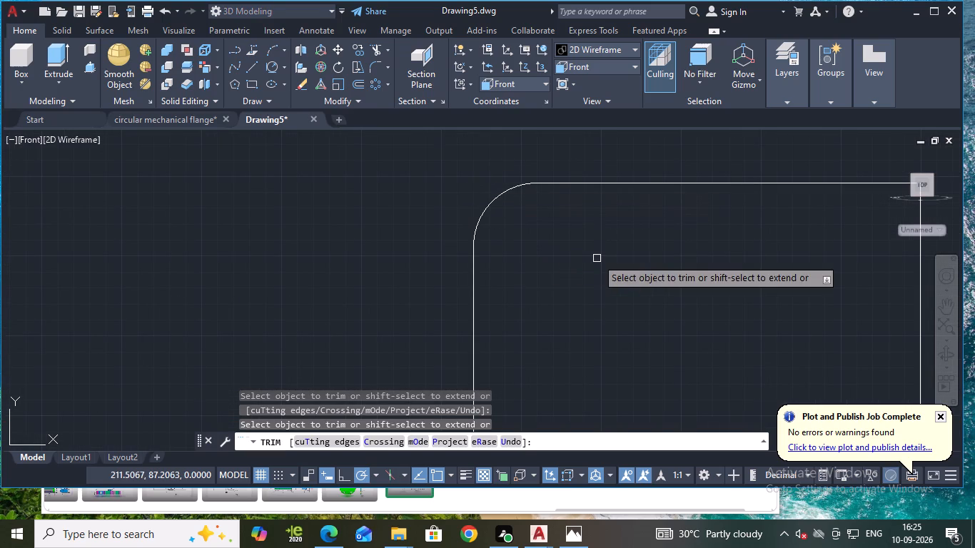
{"action": "middle_click_drag", "start_coordinate": [673, 268], "coordinate": [636, 282]}
{"action": "key", "text": "Escape"}
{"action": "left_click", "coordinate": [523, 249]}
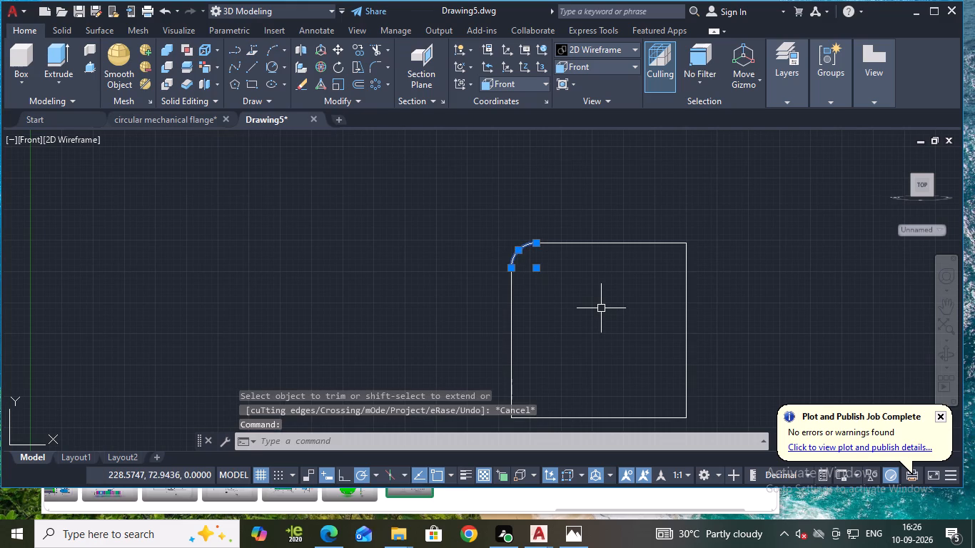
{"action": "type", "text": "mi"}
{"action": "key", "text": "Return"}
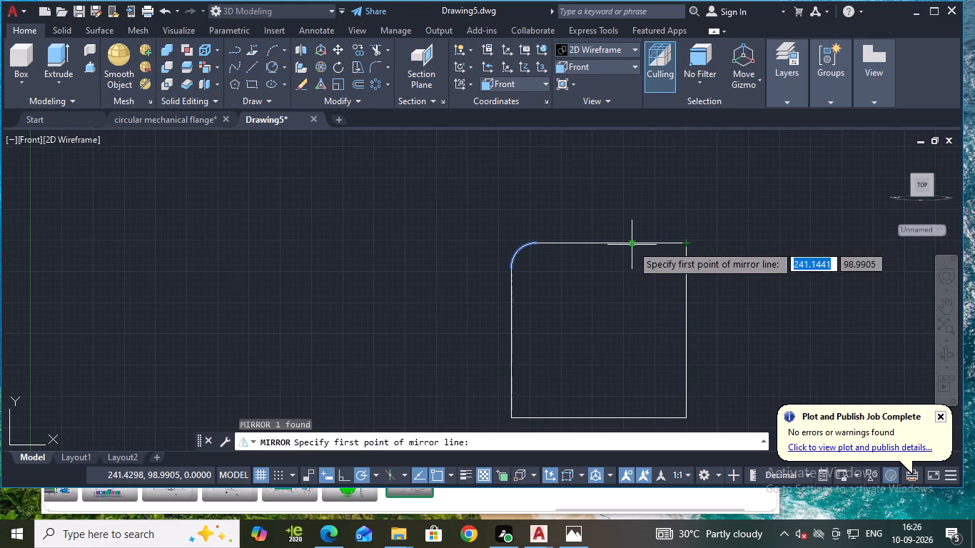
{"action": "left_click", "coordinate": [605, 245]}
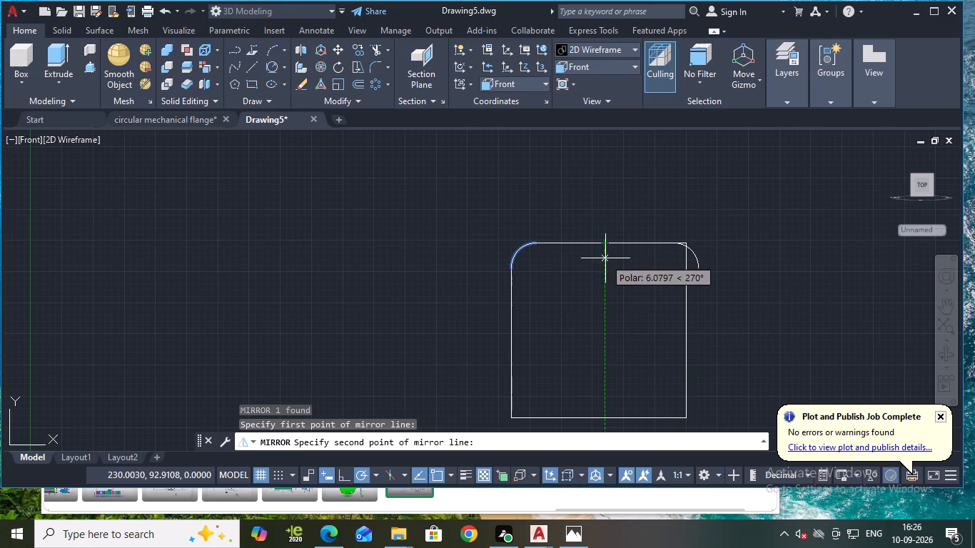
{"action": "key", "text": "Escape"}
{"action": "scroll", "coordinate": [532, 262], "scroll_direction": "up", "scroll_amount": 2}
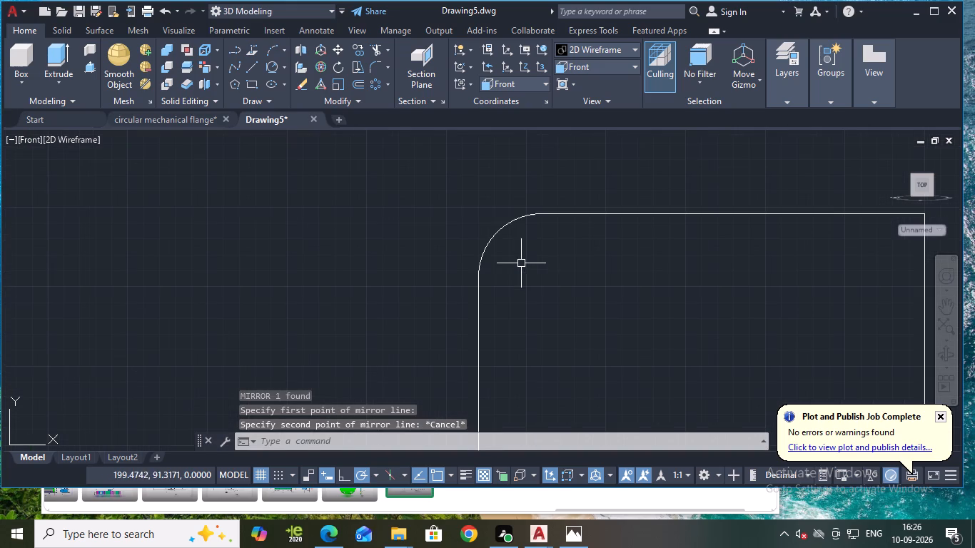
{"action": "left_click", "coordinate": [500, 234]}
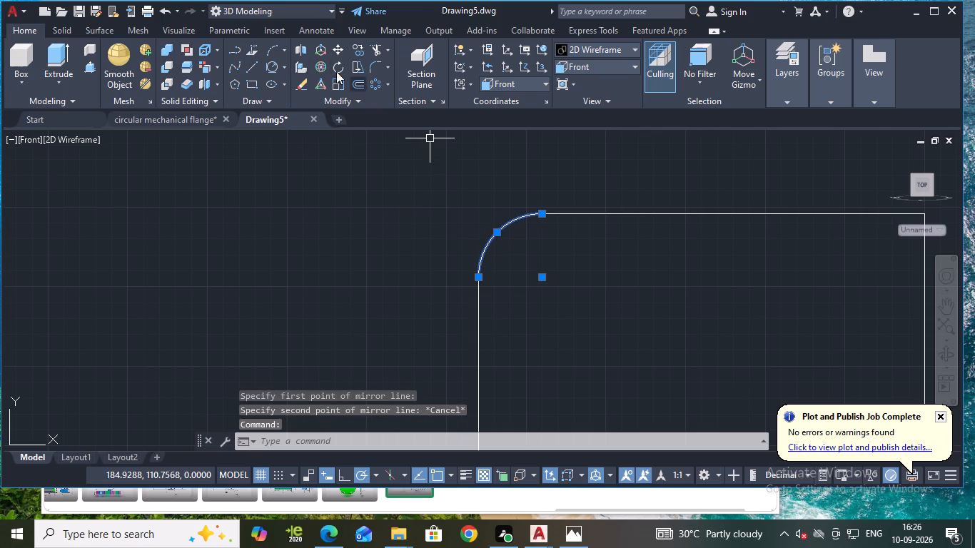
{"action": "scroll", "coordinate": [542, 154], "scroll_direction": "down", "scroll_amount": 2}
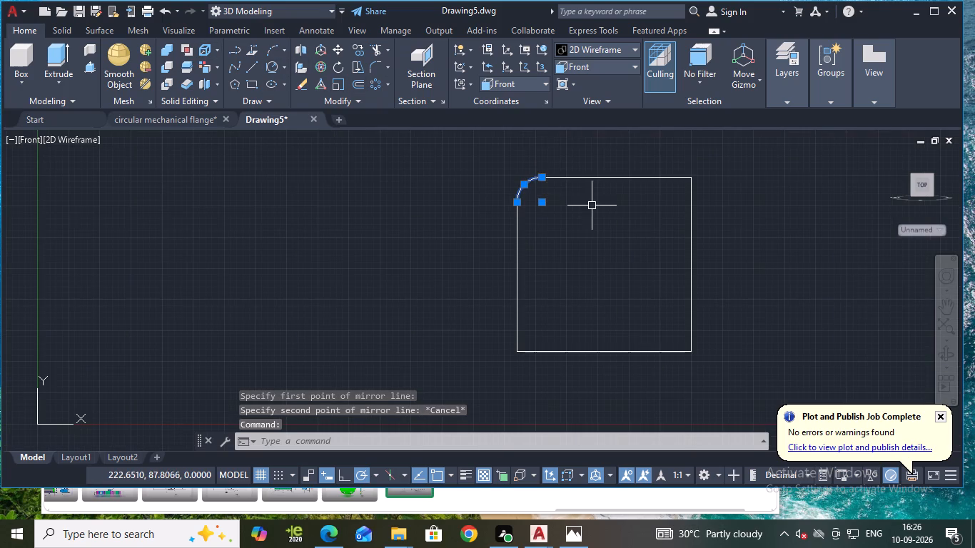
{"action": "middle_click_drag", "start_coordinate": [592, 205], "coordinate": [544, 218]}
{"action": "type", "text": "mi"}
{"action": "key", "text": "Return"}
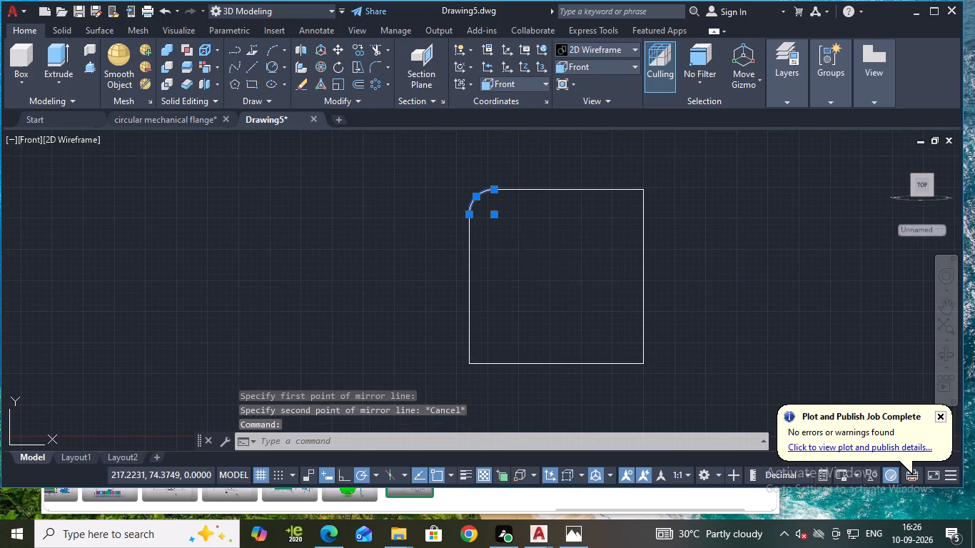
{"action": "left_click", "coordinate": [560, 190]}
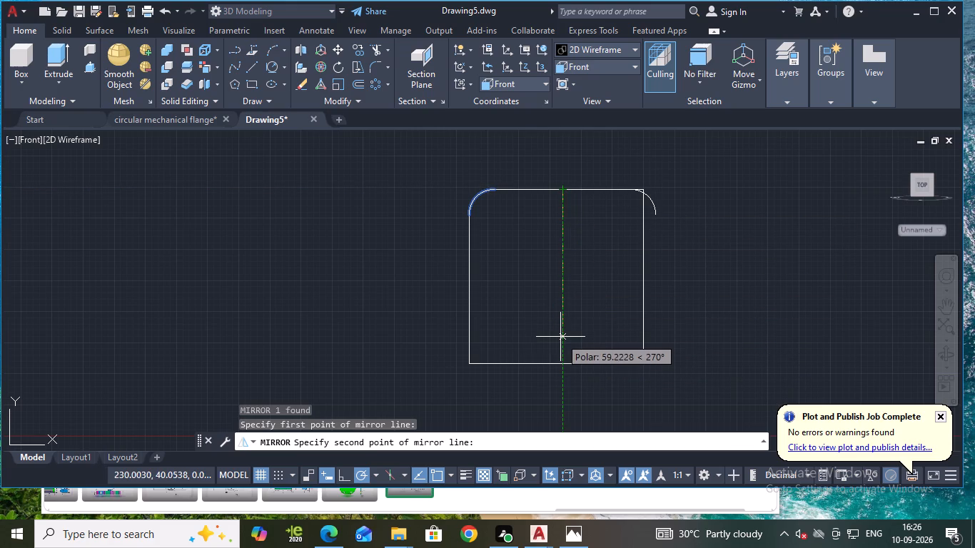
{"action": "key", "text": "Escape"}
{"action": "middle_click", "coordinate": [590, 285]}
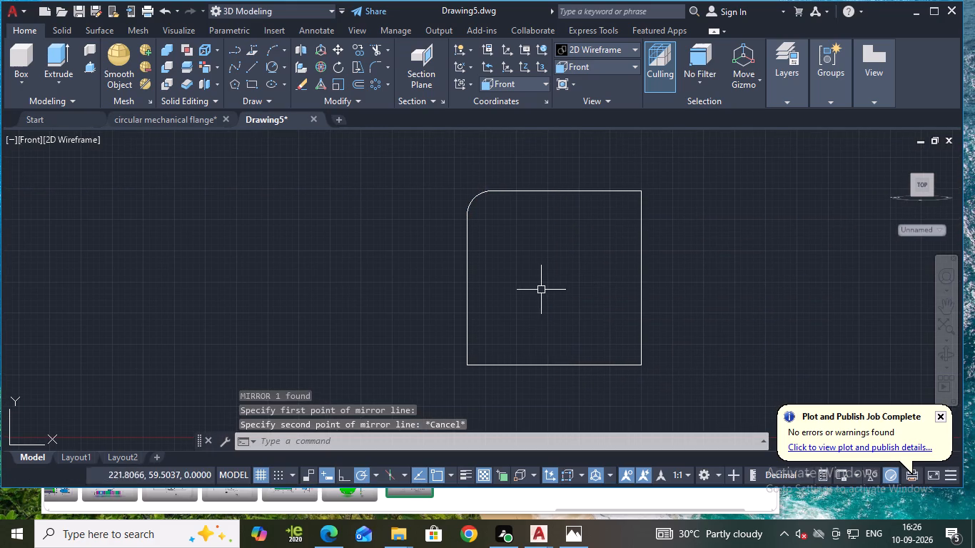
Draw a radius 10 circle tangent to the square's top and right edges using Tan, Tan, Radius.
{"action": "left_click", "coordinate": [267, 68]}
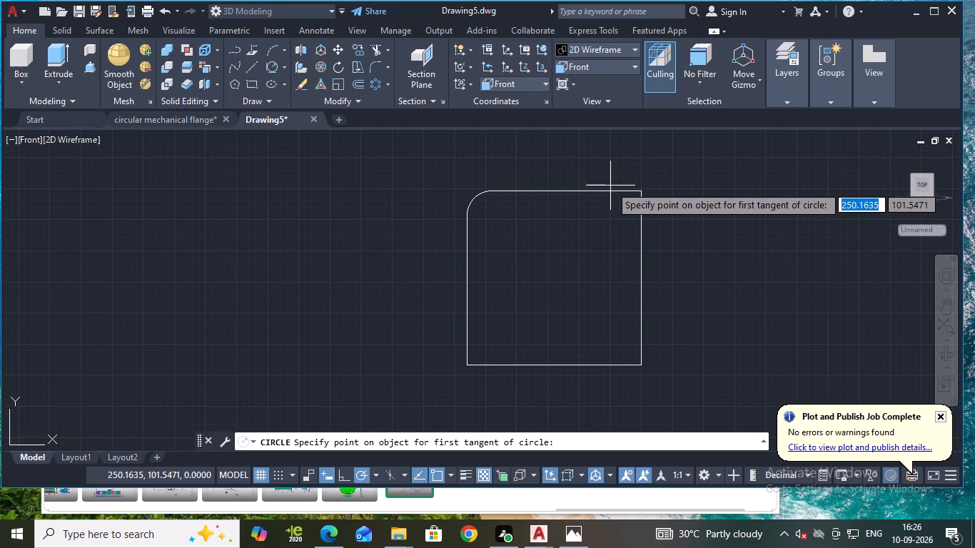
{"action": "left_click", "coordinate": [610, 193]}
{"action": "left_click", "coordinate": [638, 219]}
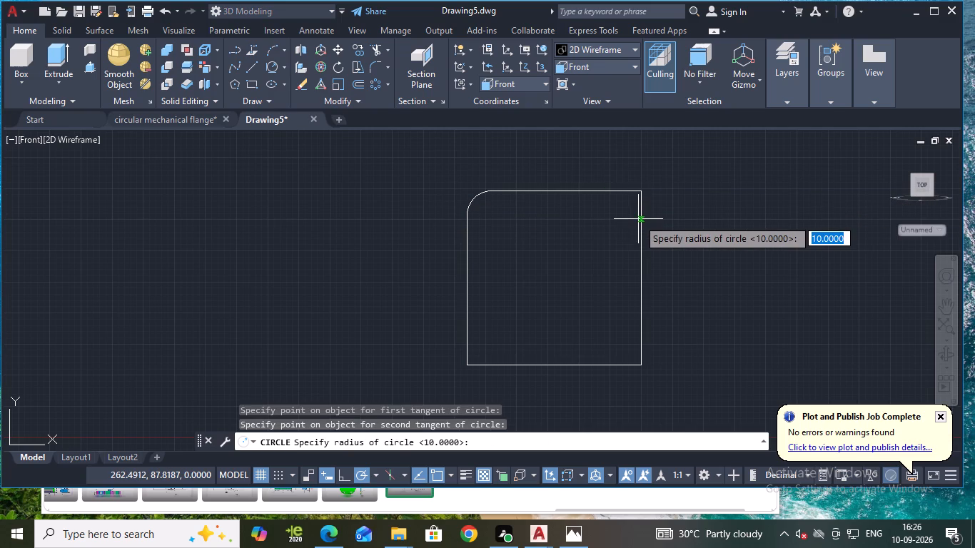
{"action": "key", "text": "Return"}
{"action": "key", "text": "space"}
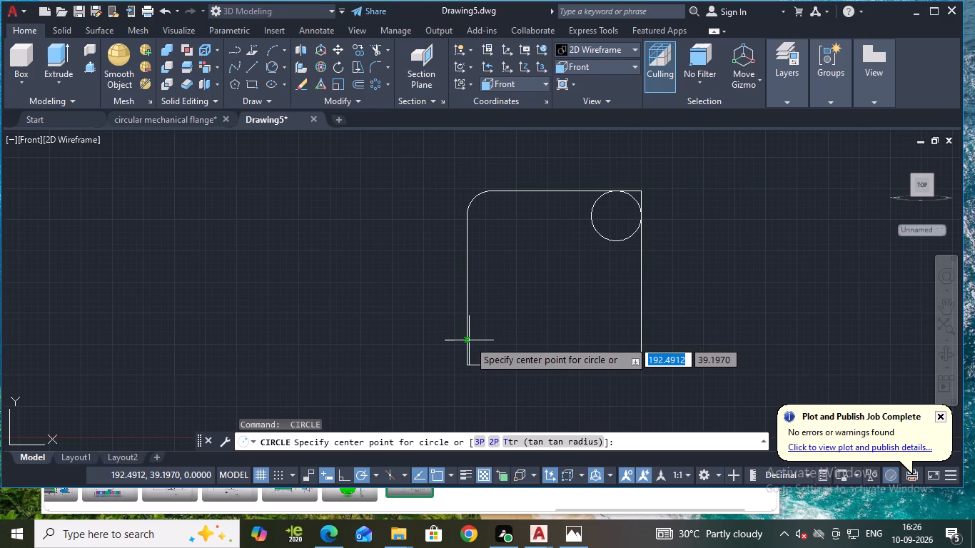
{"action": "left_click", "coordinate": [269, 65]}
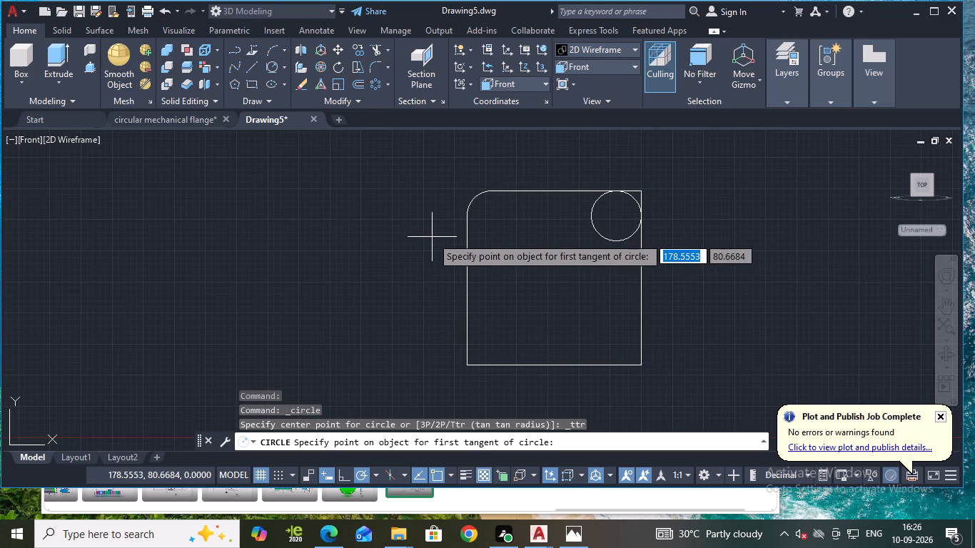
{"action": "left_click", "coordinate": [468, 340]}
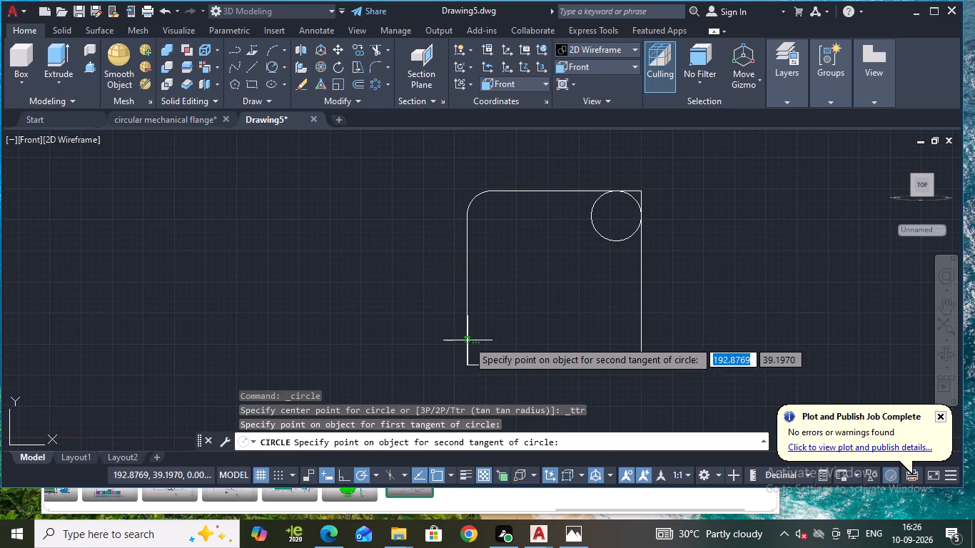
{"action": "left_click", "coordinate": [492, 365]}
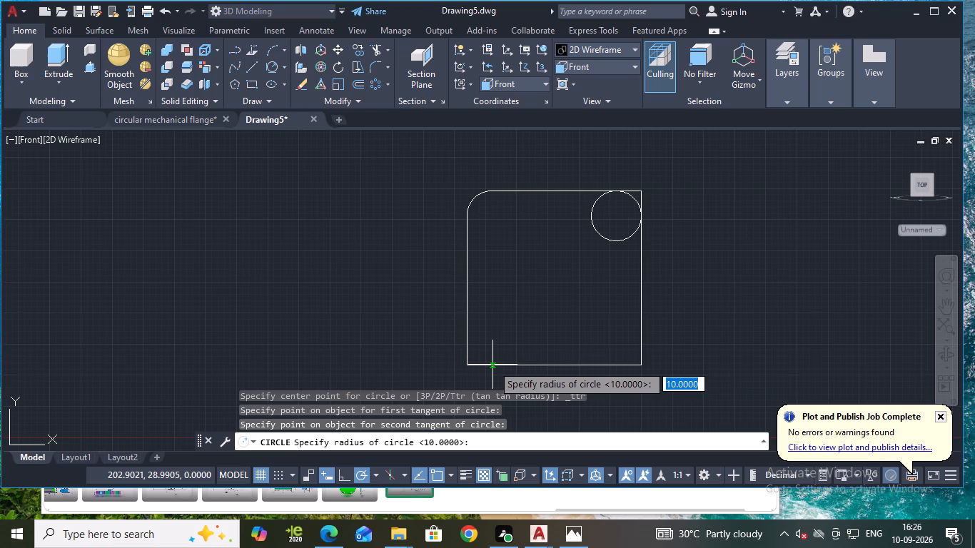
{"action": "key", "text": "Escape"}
Review the command history for the recent trim, mirror and circle operations.
{"action": "scroll", "coordinate": [552, 287], "scroll_direction": "down", "scroll_amount": 1}
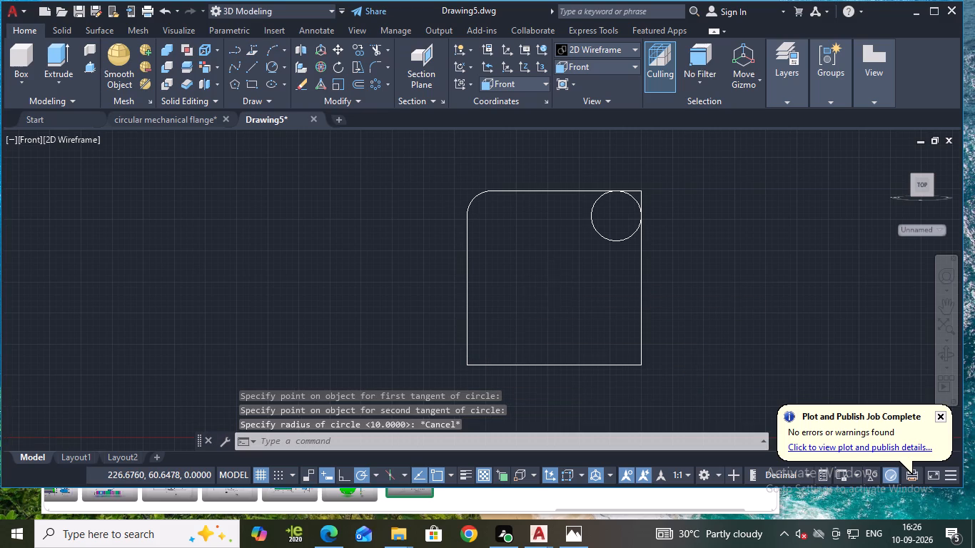
{"action": "scroll", "coordinate": [552, 287], "scroll_direction": "down", "scroll_amount": 1}
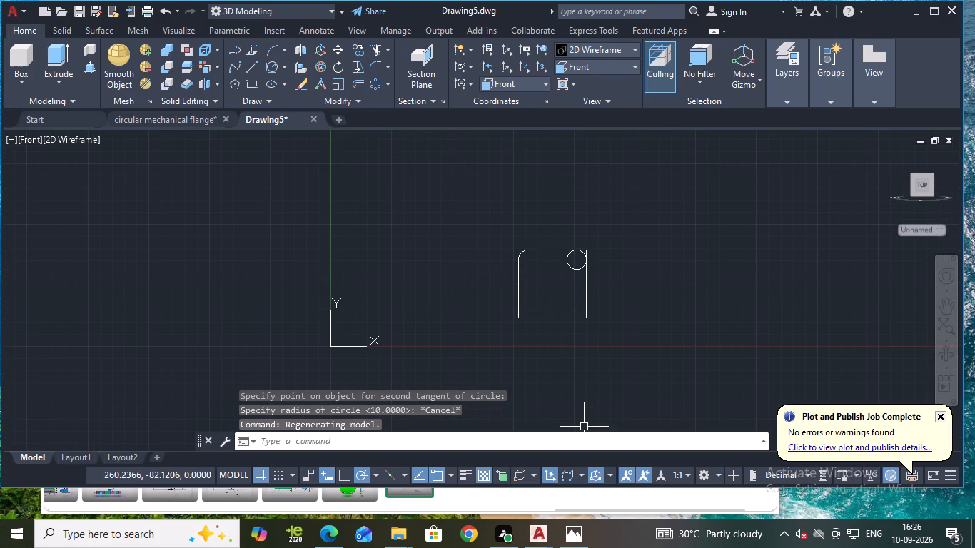
{"action": "left_click", "coordinate": [764, 440]}
{"action": "scroll", "coordinate": [510, 377], "scroll_direction": "up", "scroll_amount": 5}
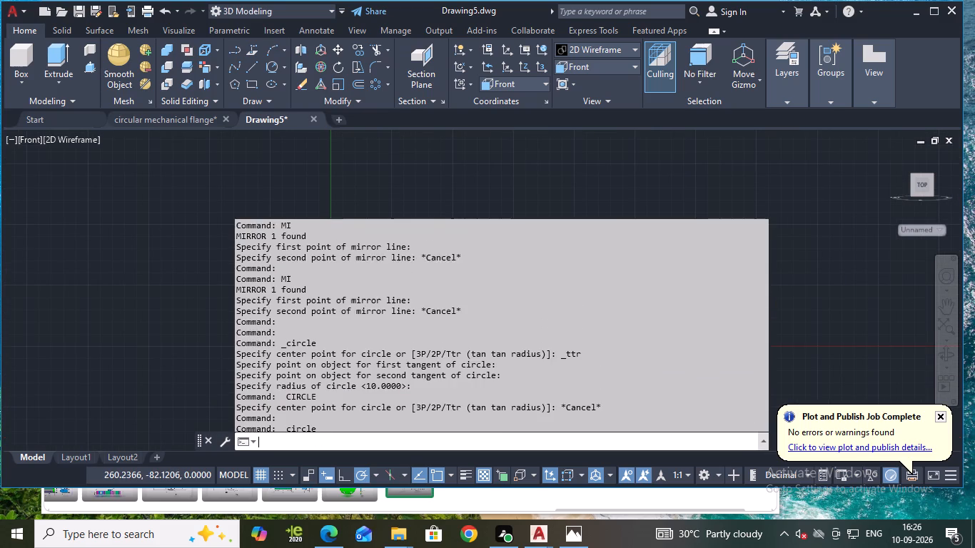
{"action": "scroll", "coordinate": [510, 377], "scroll_direction": "up", "scroll_amount": 16}
{"action": "scroll", "coordinate": [508, 379], "scroll_direction": "down", "scroll_amount": 5}
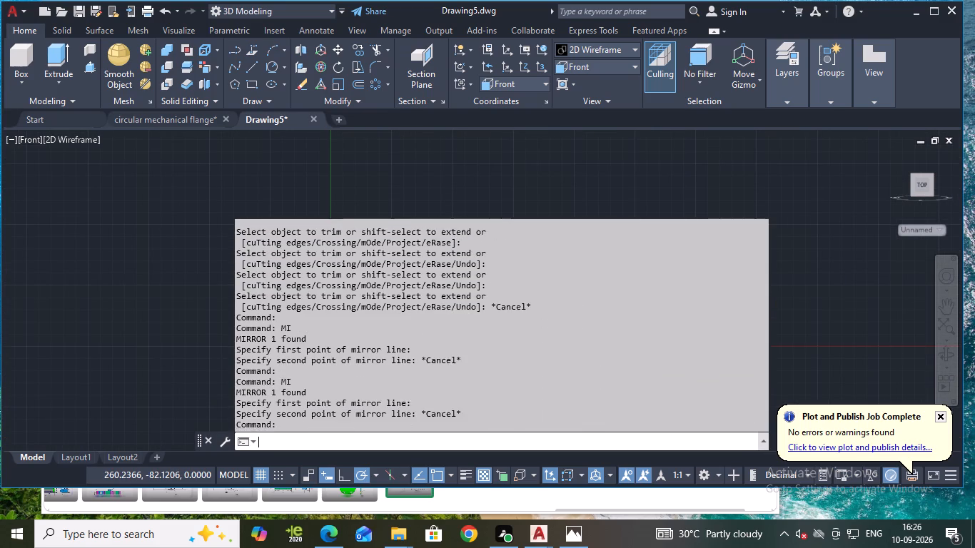
{"action": "scroll", "coordinate": [508, 379], "scroll_direction": "down", "scroll_amount": 20}
{"action": "scroll", "coordinate": [508, 379], "scroll_direction": "down", "scroll_amount": 1}
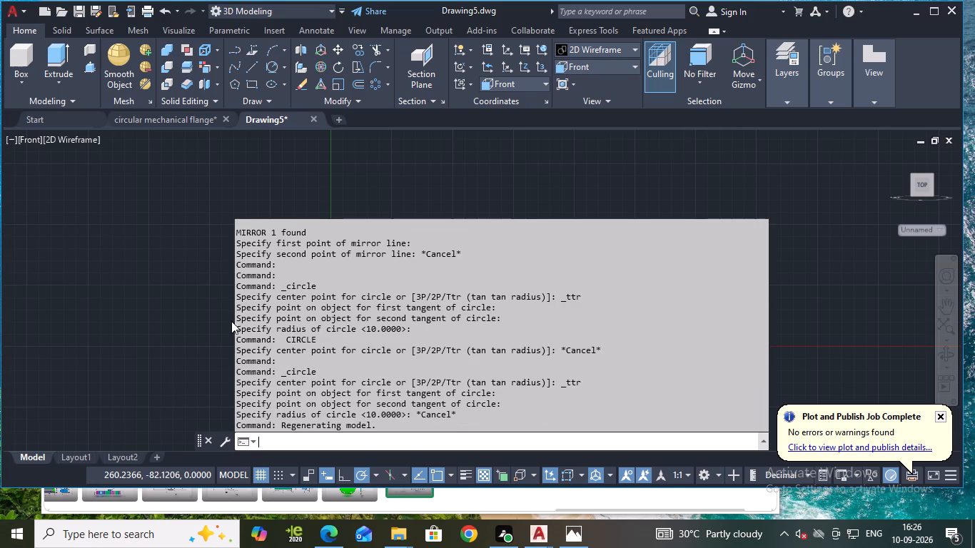
{"action": "scroll", "coordinate": [325, 318], "scroll_direction": "up", "scroll_amount": 5}
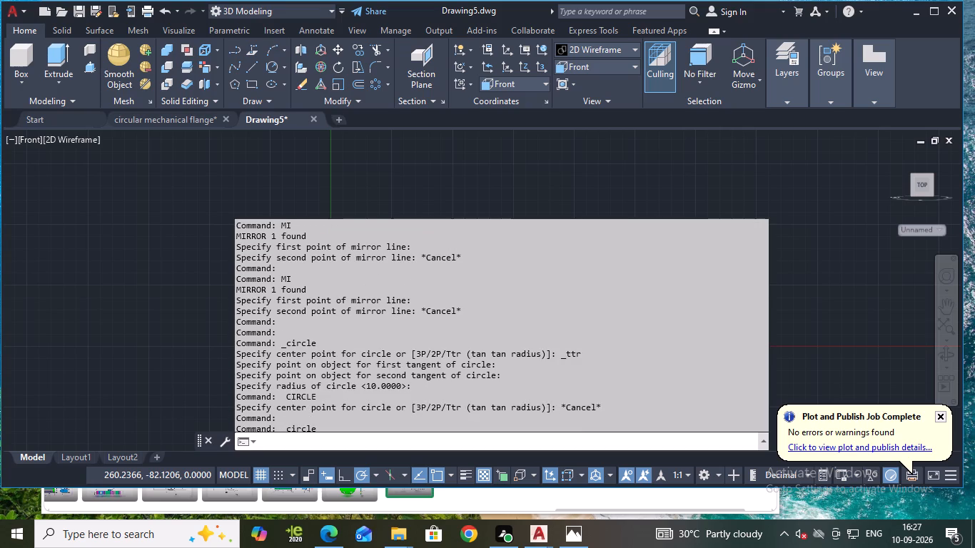
{"action": "key", "text": "Escape"}
Erase the whole square profile together with its corner arc and the tangent circle.
{"action": "left_click_drag", "start_coordinate": [398, 210], "coordinate": [410, 214]}
{"action": "left_click", "coordinate": [675, 359]}
{"action": "key", "text": "Delete"}
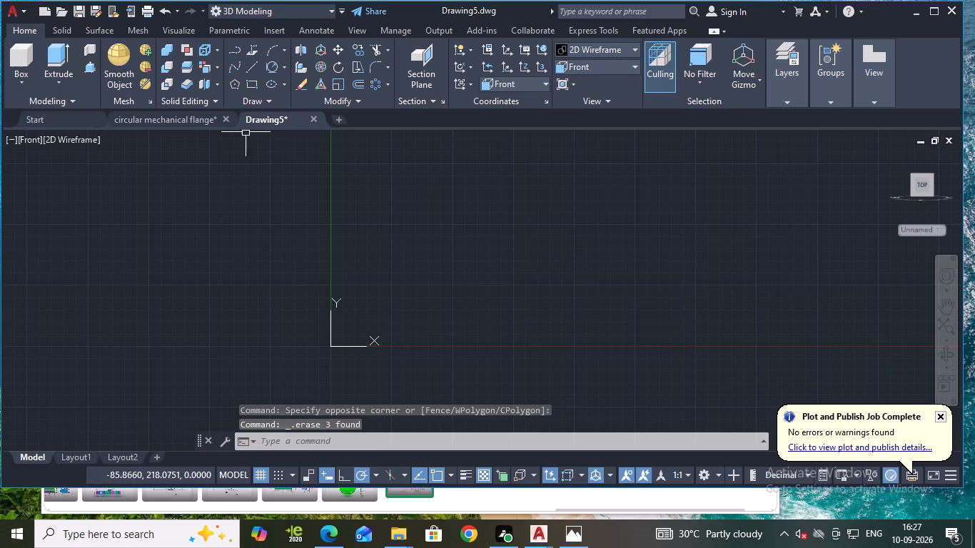
Create a new blank drawing and return to Drawing5.
{"action": "left_click", "coordinate": [343, 121]}
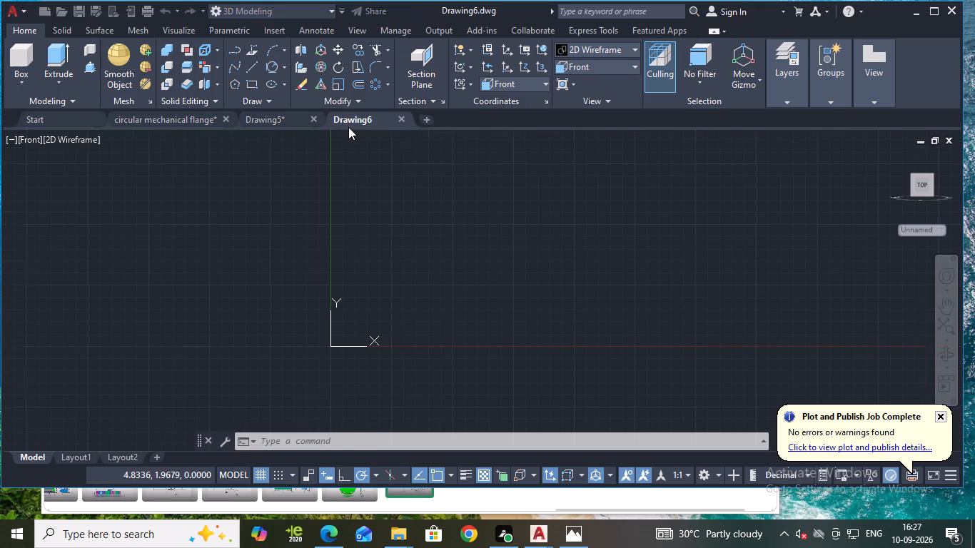
{"action": "left_click", "coordinate": [320, 119]}
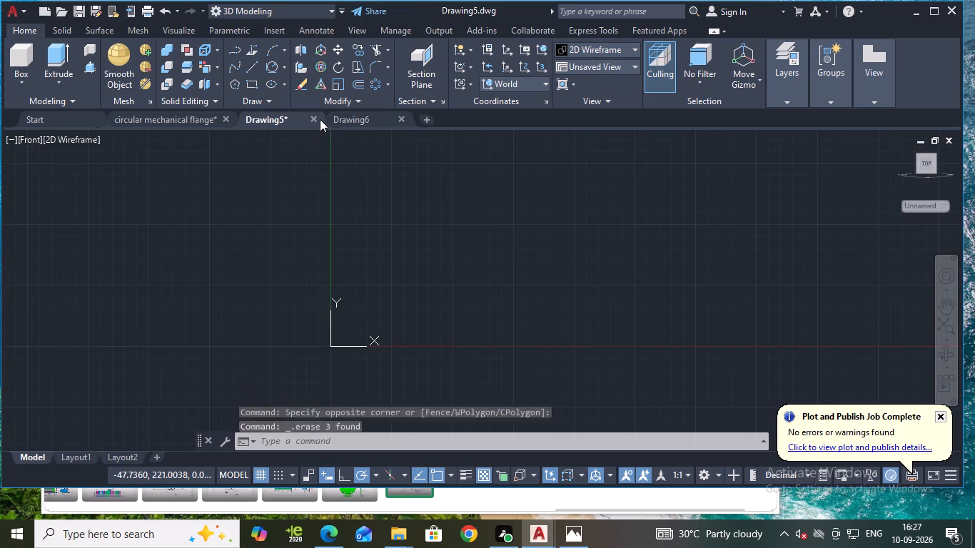
Turn on command log recording with LOGFILEON in Drawing5.
{"action": "middle_click_drag", "start_coordinate": [473, 269], "coordinate": [425, 287]}
{"action": "left_click", "coordinate": [281, 445]}
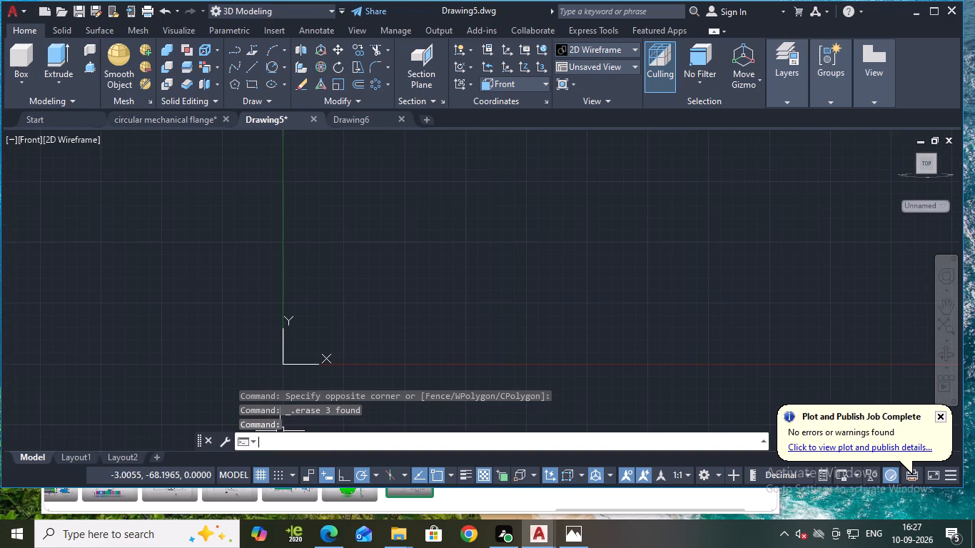
{"action": "type", "text": "log"}
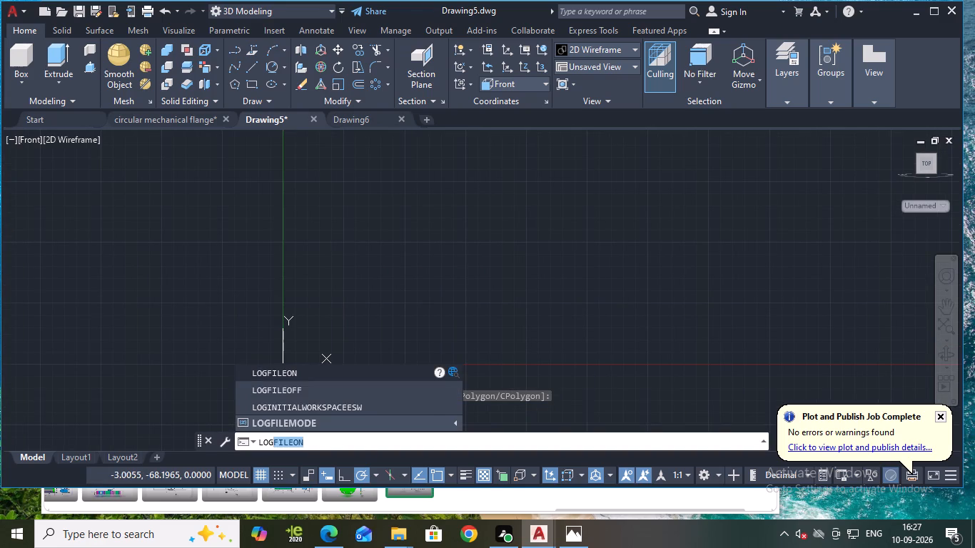
{"action": "left_click", "coordinate": [280, 372]}
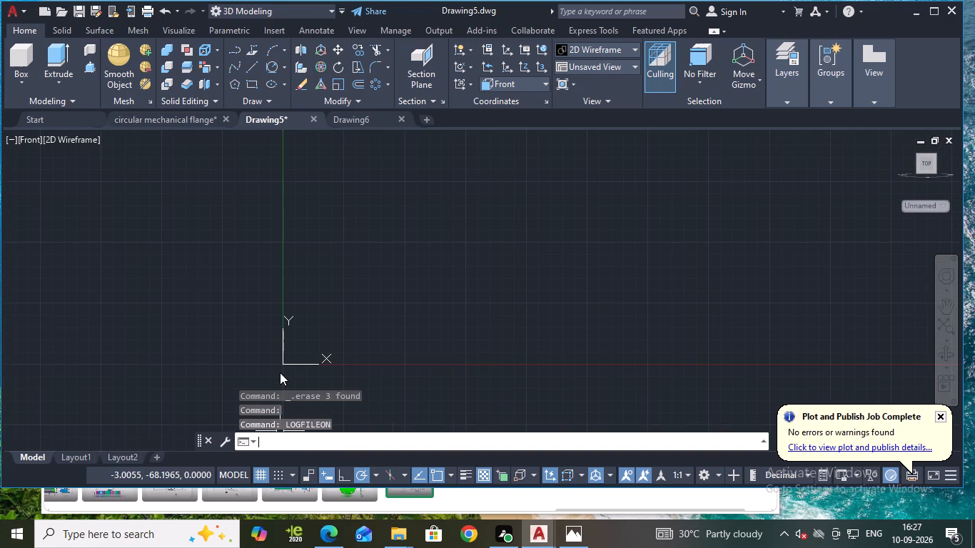
Switch the model view to the preset Top view.
{"action": "middle_click_drag", "start_coordinate": [661, 179], "coordinate": [269, 393]}
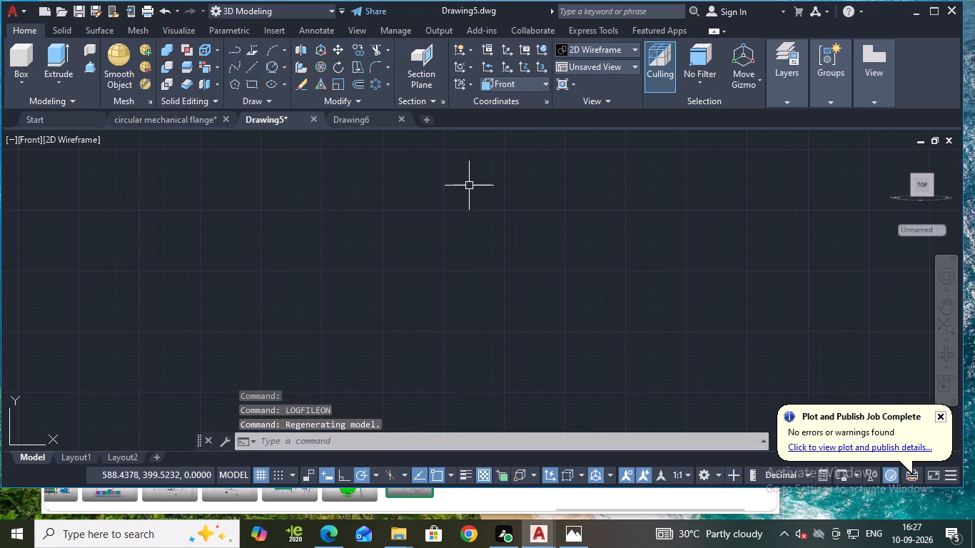
{"action": "left_click", "coordinate": [253, 86]}
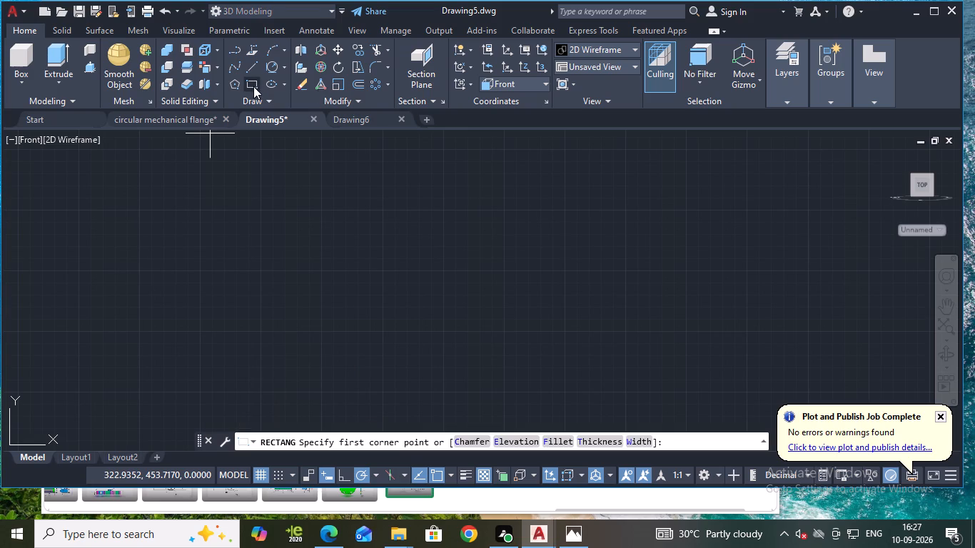
{"action": "left_click", "coordinate": [607, 69]}
{"action": "left_click", "coordinate": [604, 85]}
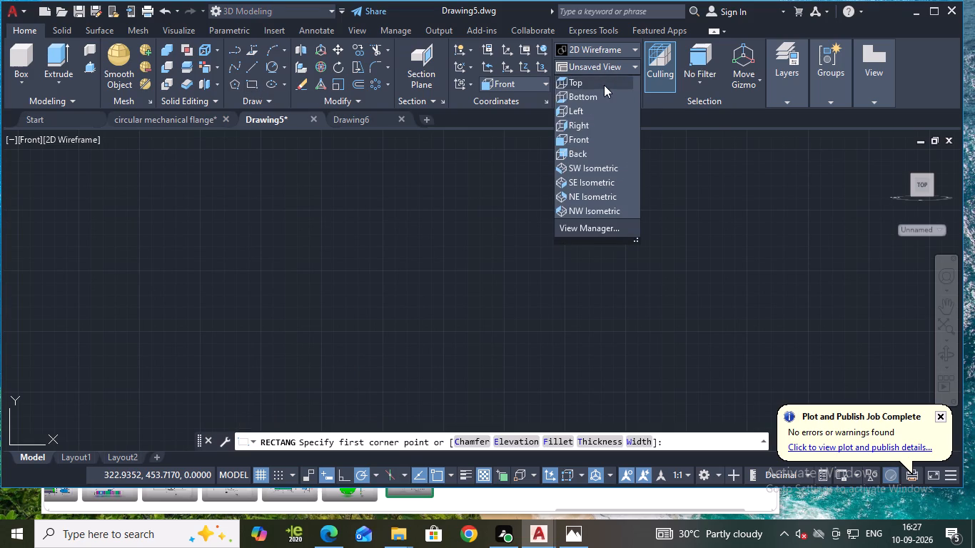
{"action": "middle_click_drag", "start_coordinate": [633, 205], "coordinate": [342, 412]}
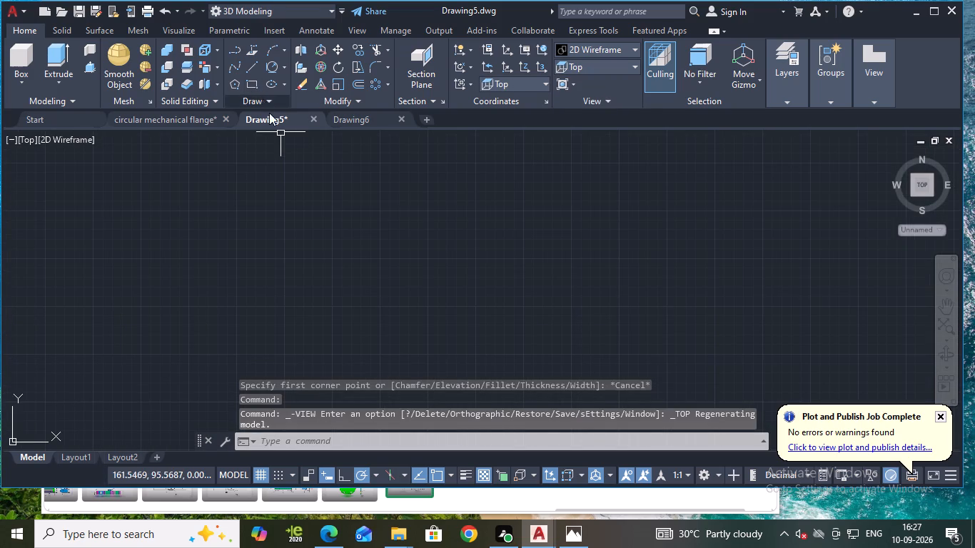
{"action": "left_click", "coordinate": [251, 83]}
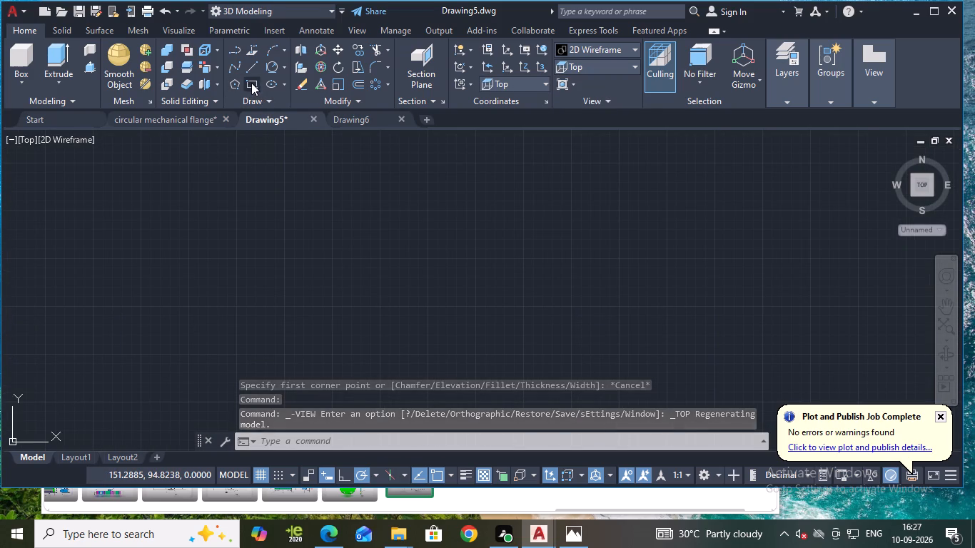
{"action": "key", "text": "Escape"}
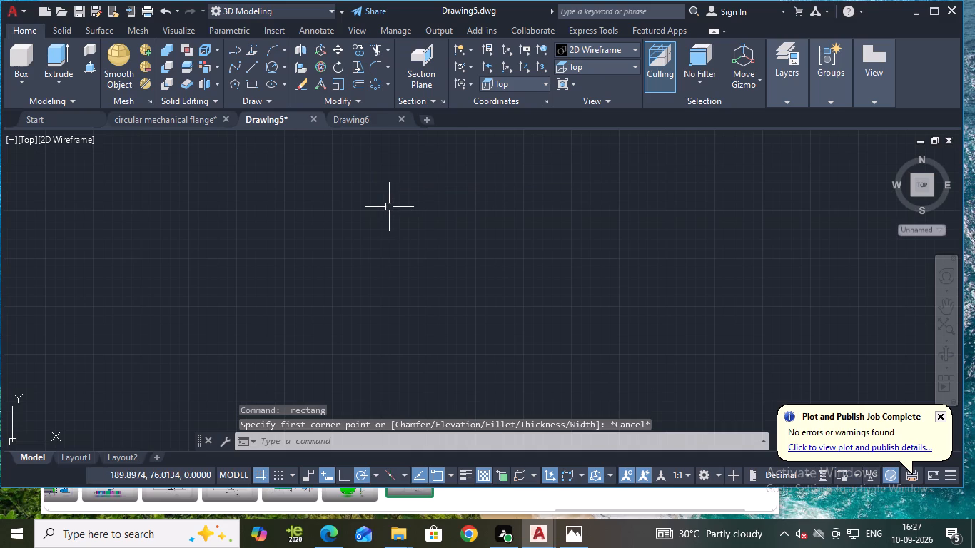
Set the model space limits from 0,0 to 1000,1000 and zoom to show all of the drawing area.
{"action": "type", "text": "limi"}
{"action": "left_click", "coordinate": [425, 240]}
{"action": "key", "text": "0"}
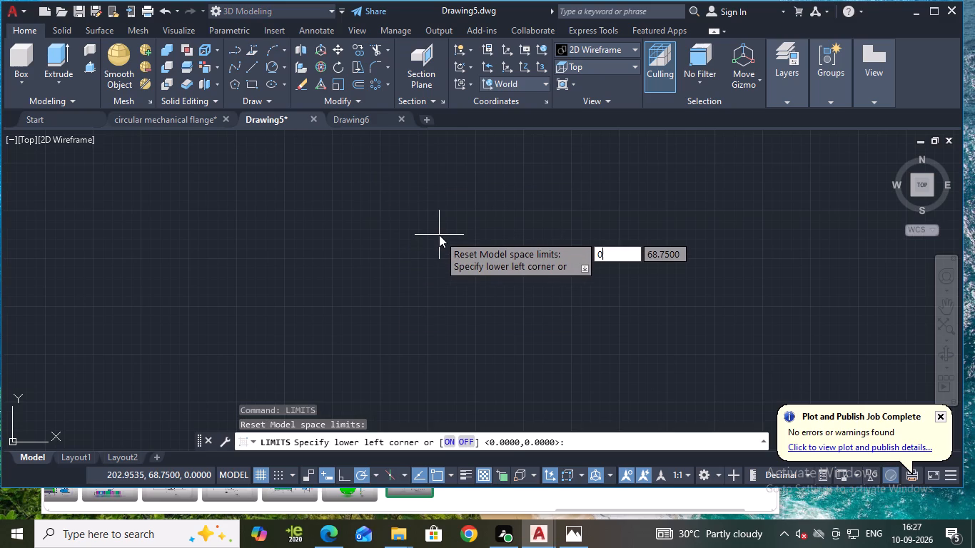
{"action": "type", "text": ",0"}
{"action": "key", "text": "Return"}
{"action": "type", "text": "1000"}
{"action": "type", "text": ",1000"}
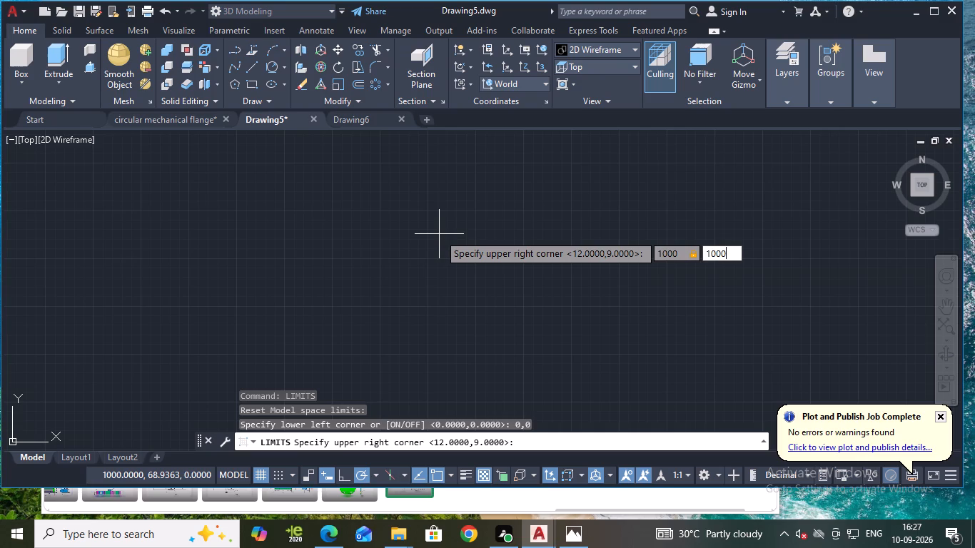
{"action": "key", "text": "Return"}
{"action": "key", "text": "z"}
{"action": "key", "text": "Return"}
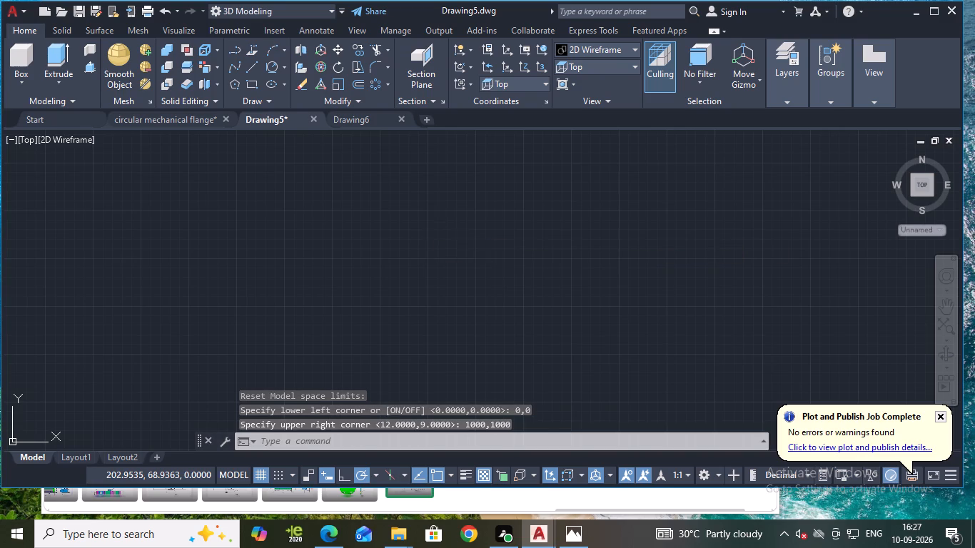
{"action": "key", "text": "a"}
{"action": "key", "text": "Return"}
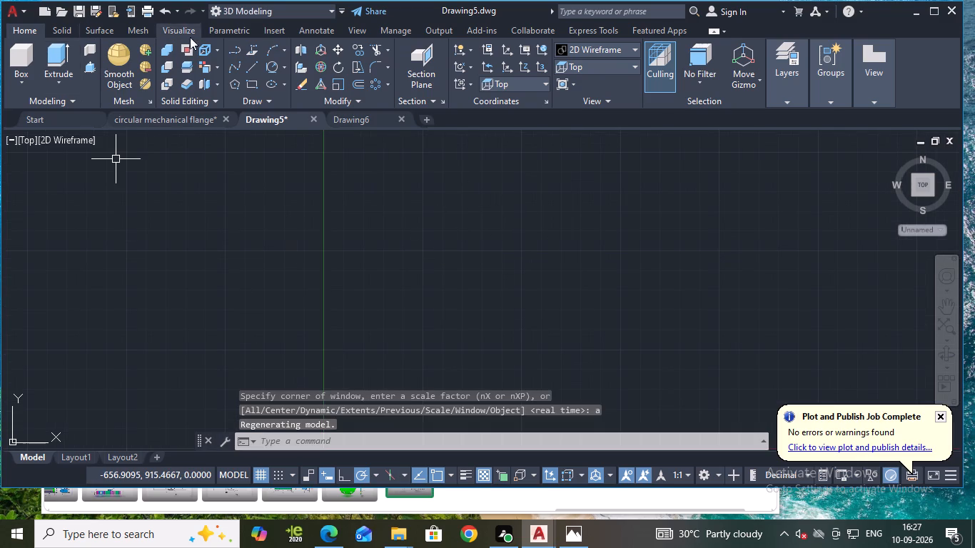
Draw a 70 by 70 square with the Rectangle command in the empty drawing area.
{"action": "left_click", "coordinate": [250, 81]}
{"action": "left_click", "coordinate": [505, 260]}
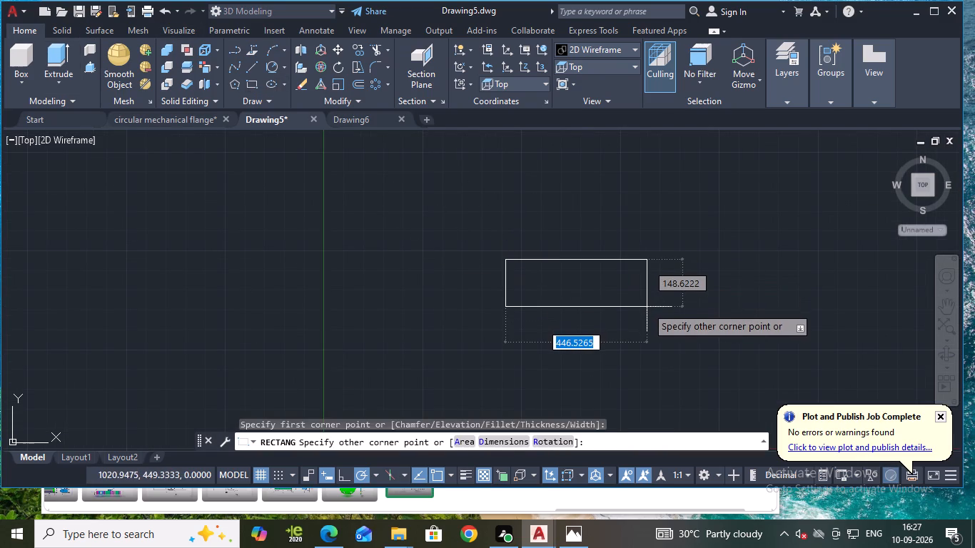
{"action": "type", "text": "70"}
{"action": "key", "text": "Tab"}
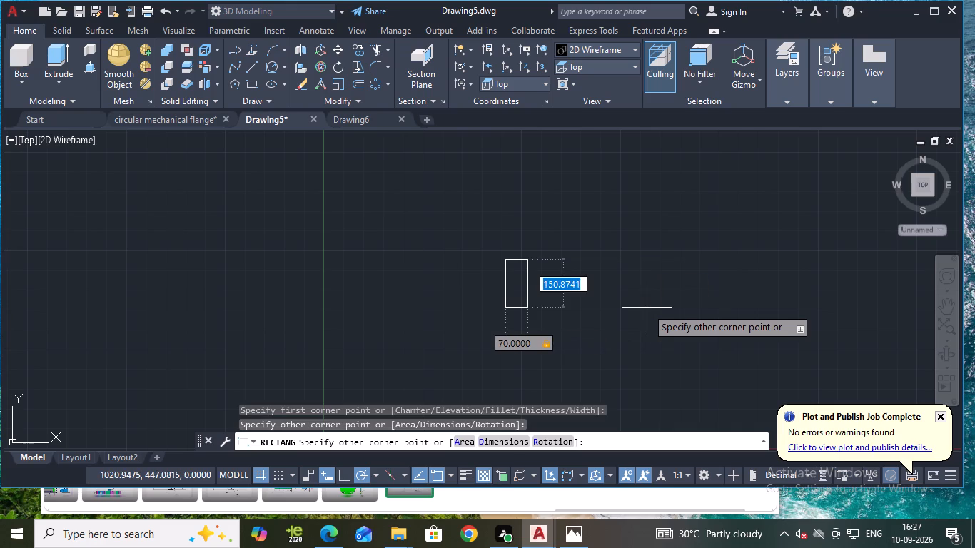
{"action": "type", "text": "70"}
{"action": "key", "text": "Return"}
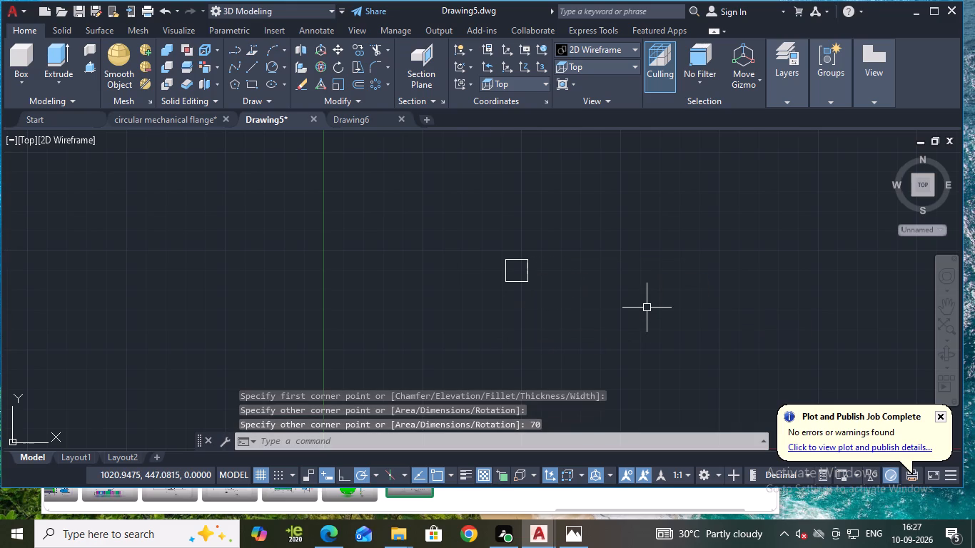
Draw a Tan, Tan, Radius circle of radius 10 tangent to the square's top and left edges.
{"action": "scroll", "coordinate": [509, 280], "scroll_direction": "up", "scroll_amount": 4}
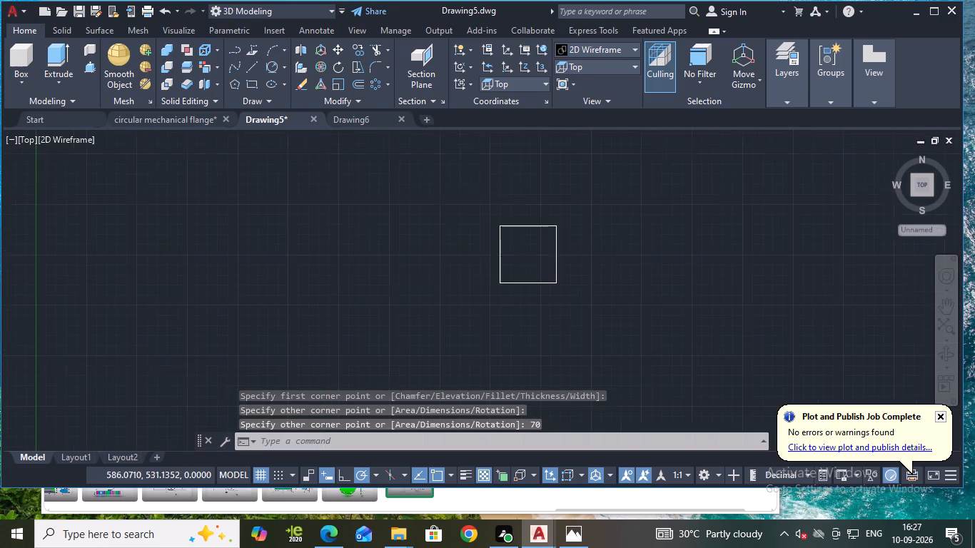
{"action": "middle_click_drag", "start_coordinate": [549, 243], "coordinate": [528, 273]}
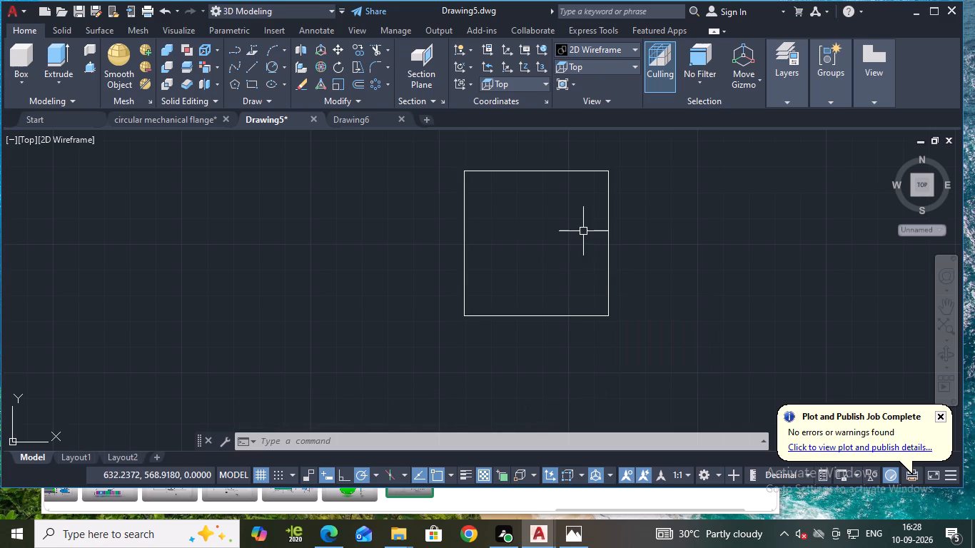
{"action": "middle_click_drag", "start_coordinate": [685, 220], "coordinate": [707, 296]}
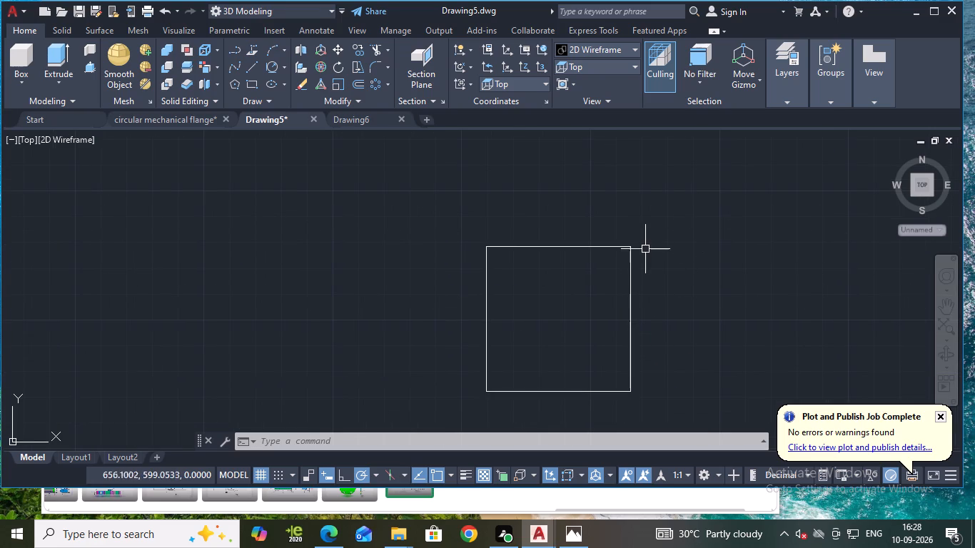
{"action": "key", "text": "Escape"}
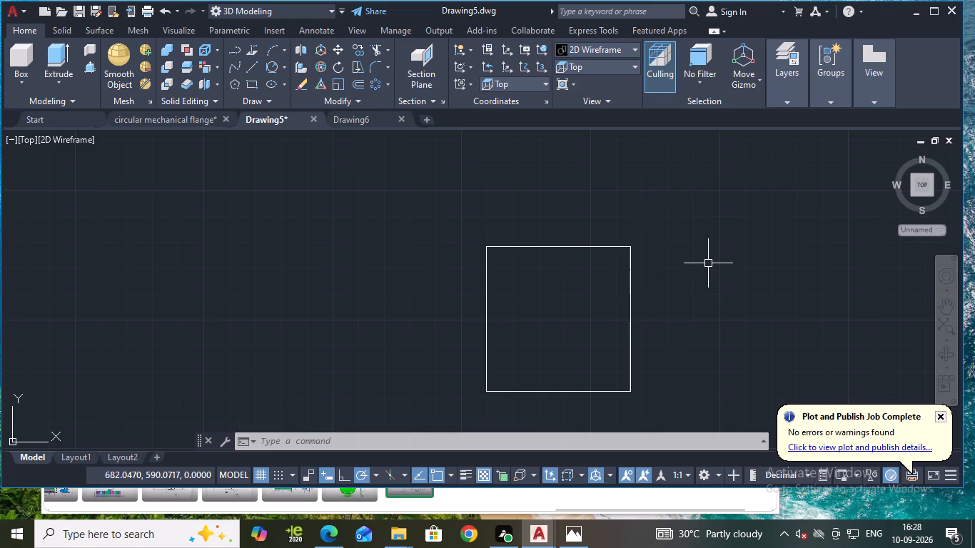
{"action": "scroll", "coordinate": [721, 235], "scroll_direction": "up", "scroll_amount": 1}
{"action": "middle_click_drag", "start_coordinate": [707, 248], "coordinate": [742, 230]}
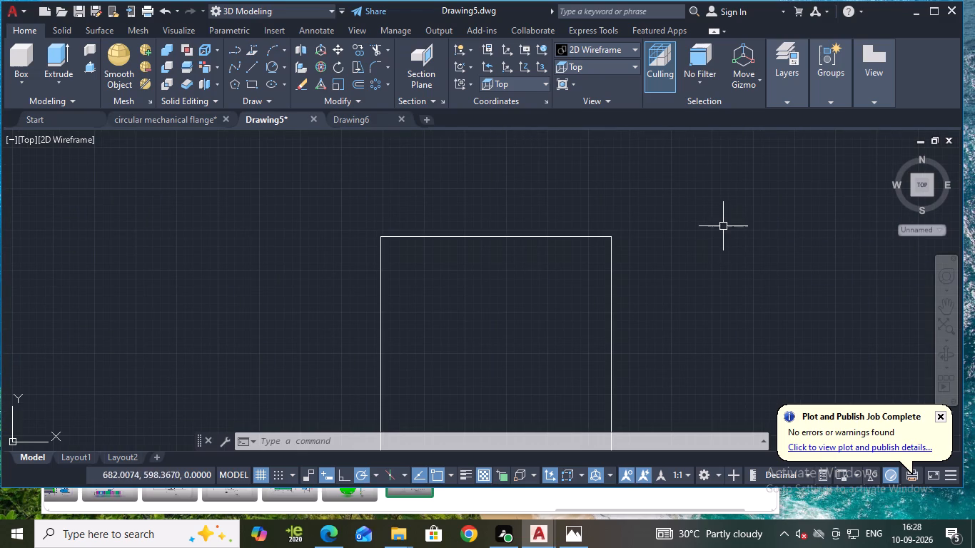
{"action": "left_click", "coordinate": [271, 65]}
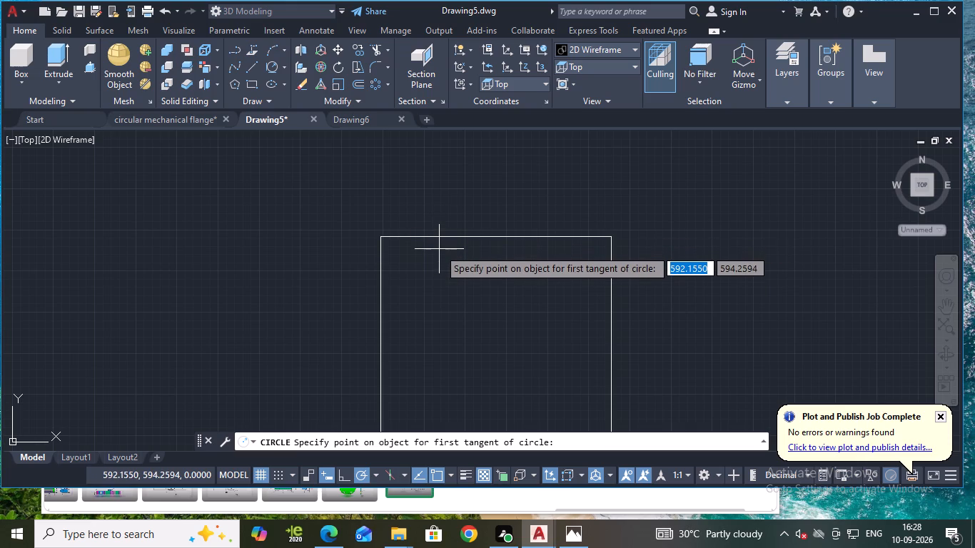
{"action": "scroll", "coordinate": [428, 245], "scroll_direction": "up", "scroll_amount": 1}
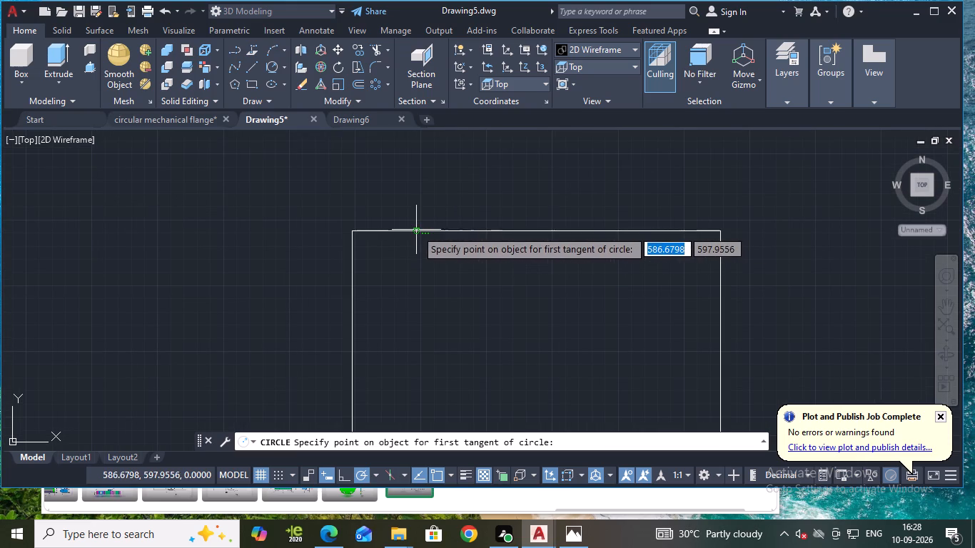
{"action": "left_click", "coordinate": [415, 229]}
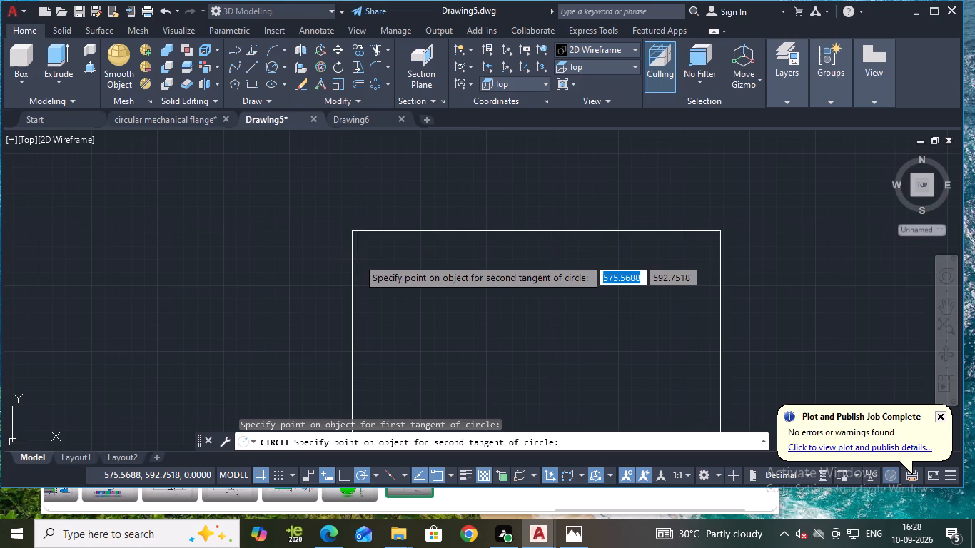
{"action": "left_click", "coordinate": [350, 261]}
{"action": "key", "text": "1"}
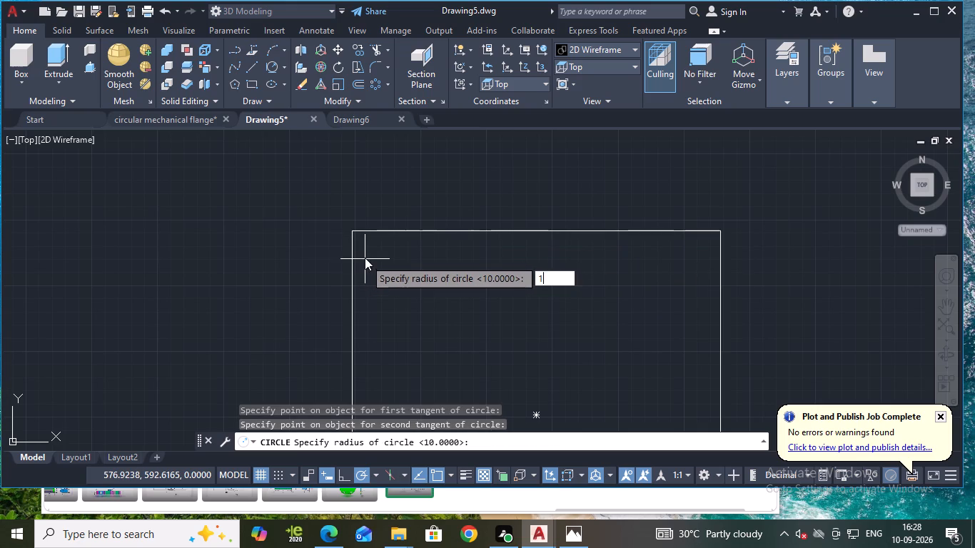
{"action": "key", "text": "0"}
{"action": "key", "text": "Return"}
{"action": "key", "text": "Escape"}
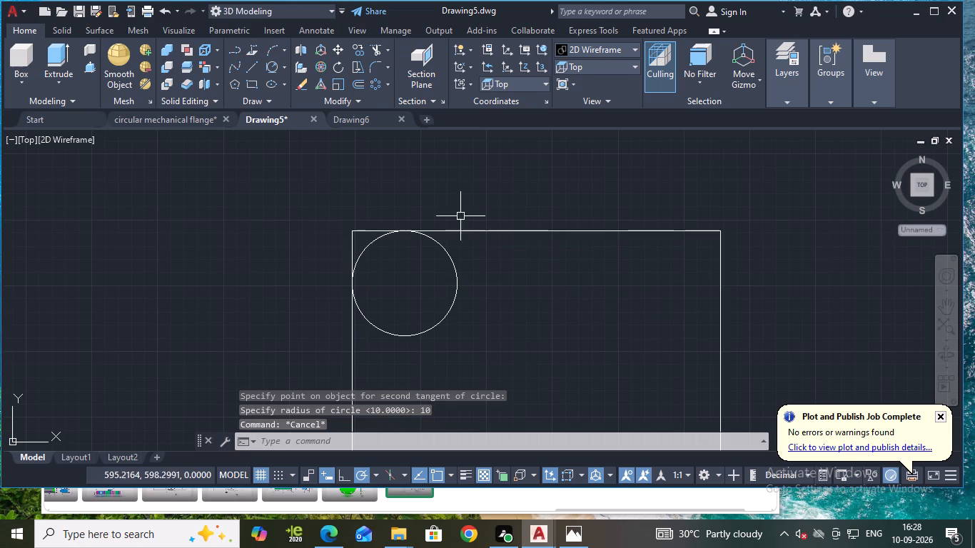
Draw a radius 10 circle tangent to the square's top and right edges.
{"action": "scroll", "coordinate": [465, 212], "scroll_direction": "down", "scroll_amount": 1}
{"action": "middle_click_drag", "start_coordinate": [550, 327], "coordinate": [475, 301]}
{"action": "left_click", "coordinate": [268, 71]}
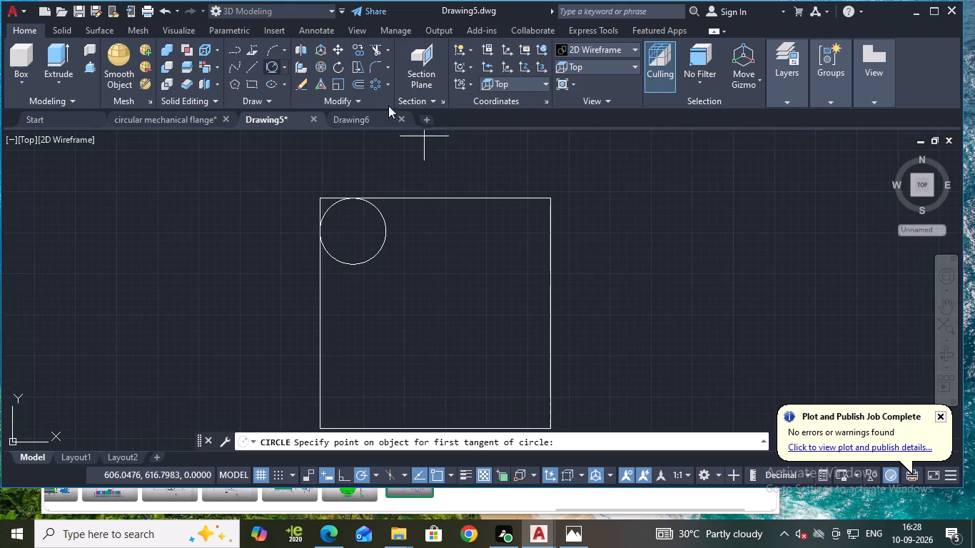
{"action": "left_click", "coordinate": [527, 201]}
{"action": "left_click", "coordinate": [550, 243]}
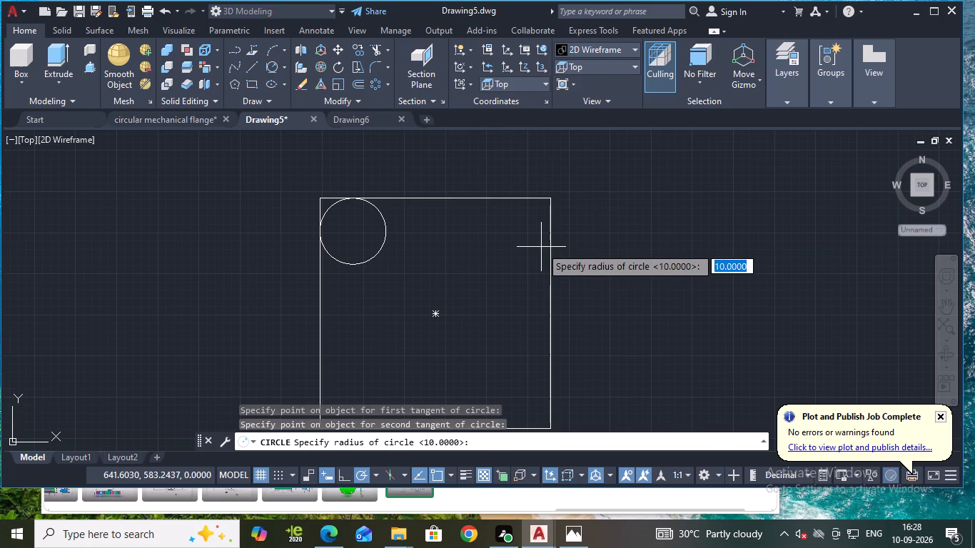
{"action": "key", "text": "1"}
{"action": "key", "text": "0"}
{"action": "key", "text": "Return"}
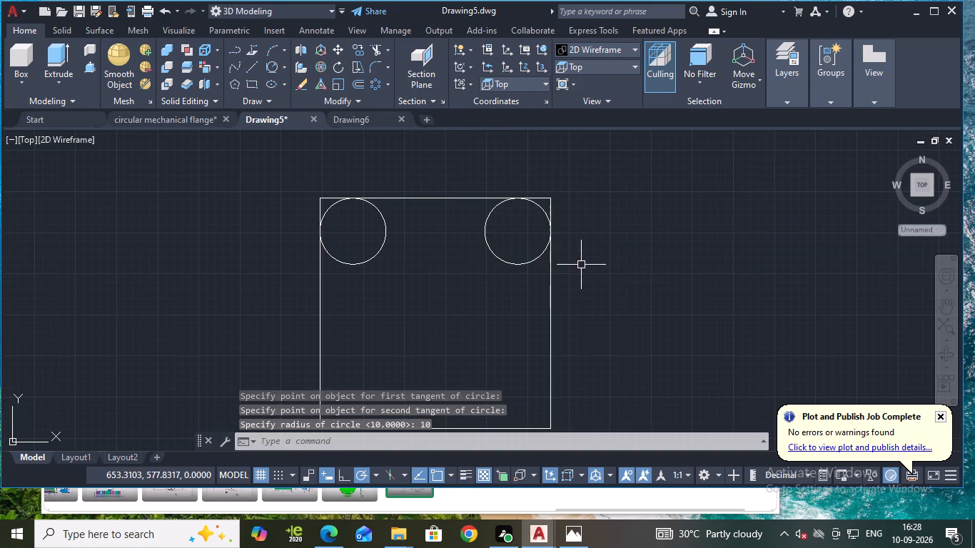
Draw a radius 10 circle tangent to the square's left and bottom edges.
{"action": "middle_click_drag", "start_coordinate": [599, 241], "coordinate": [696, 207]}
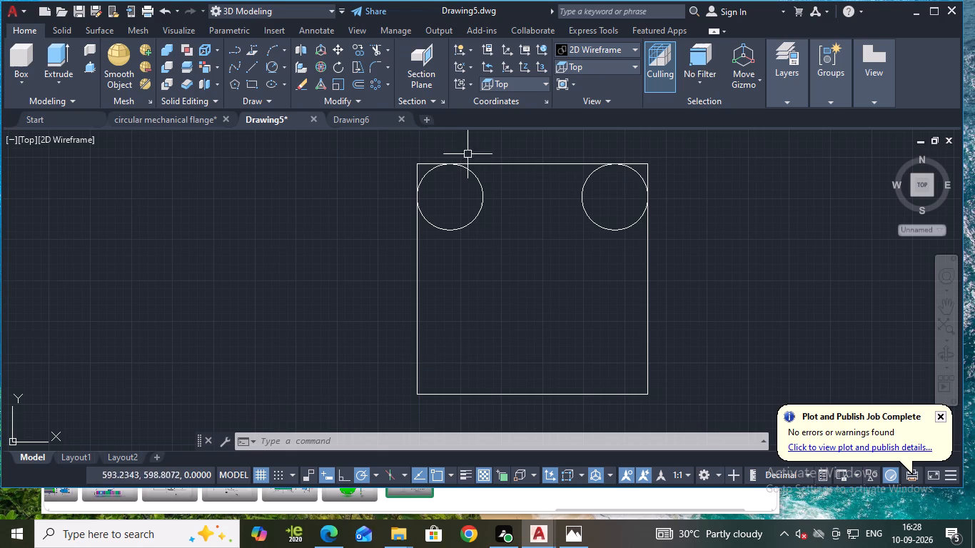
{"action": "left_click", "coordinate": [275, 64]}
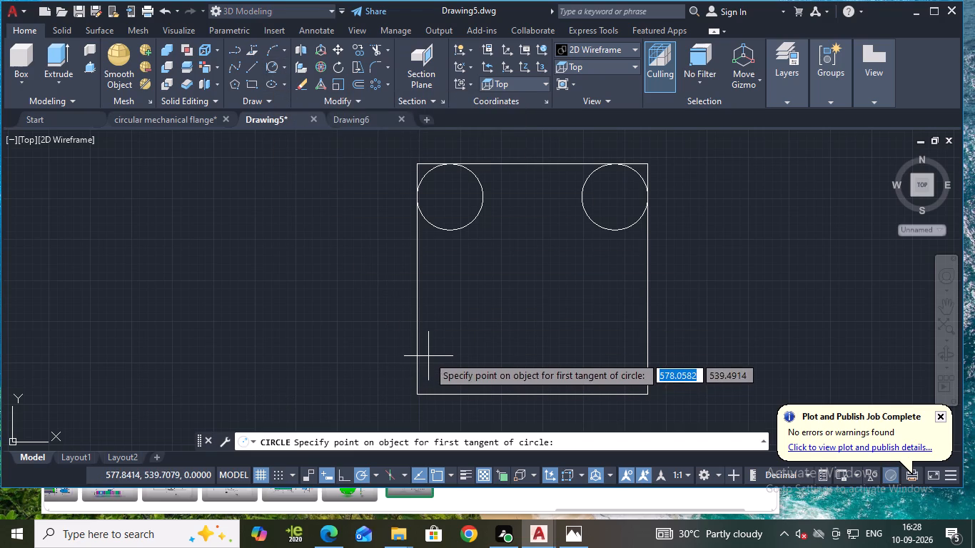
{"action": "left_click", "coordinate": [416, 353]}
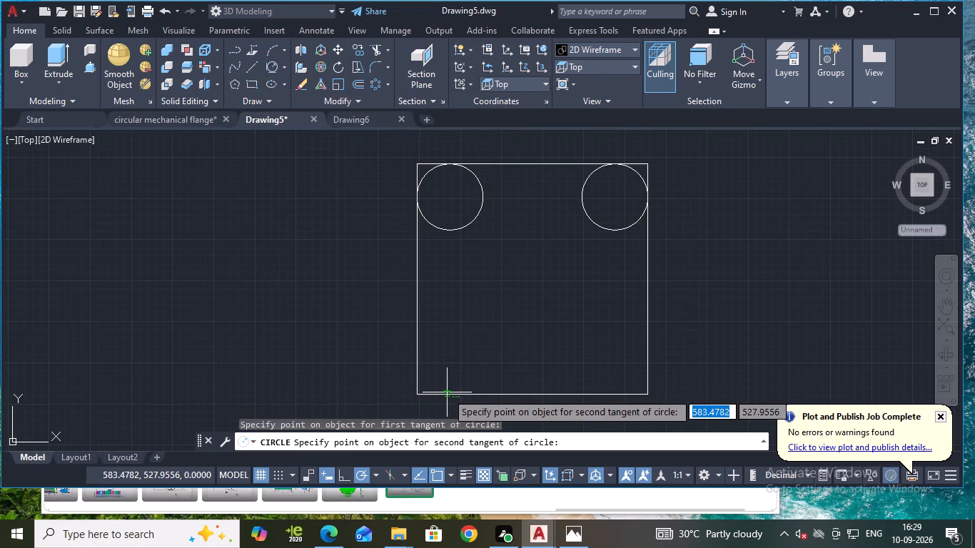
{"action": "left_click", "coordinate": [447, 392]}
{"action": "type", "text": "10"}
{"action": "key", "text": "Return"}
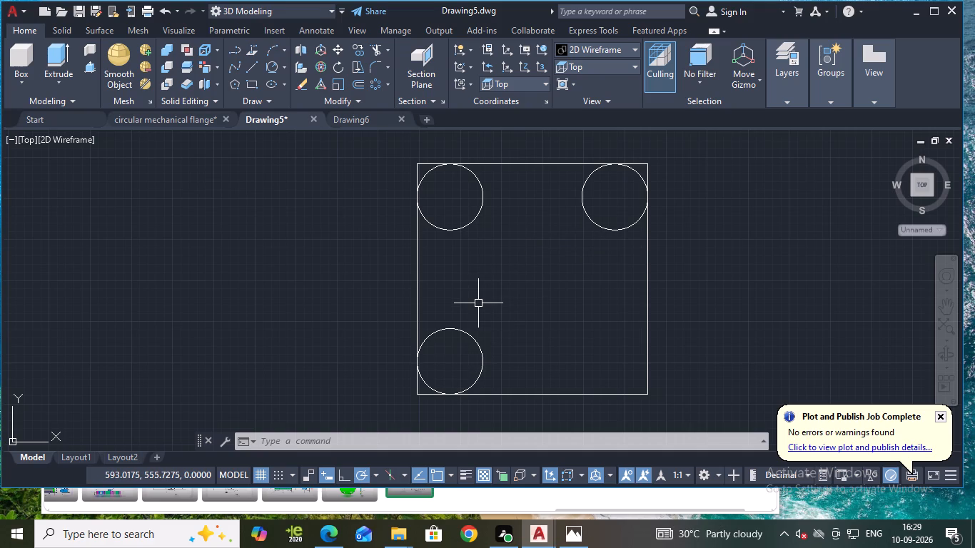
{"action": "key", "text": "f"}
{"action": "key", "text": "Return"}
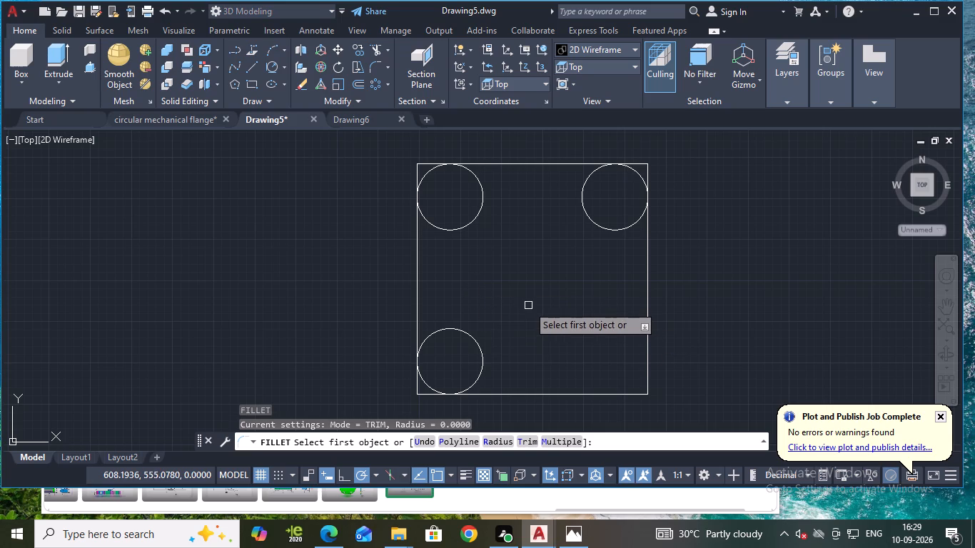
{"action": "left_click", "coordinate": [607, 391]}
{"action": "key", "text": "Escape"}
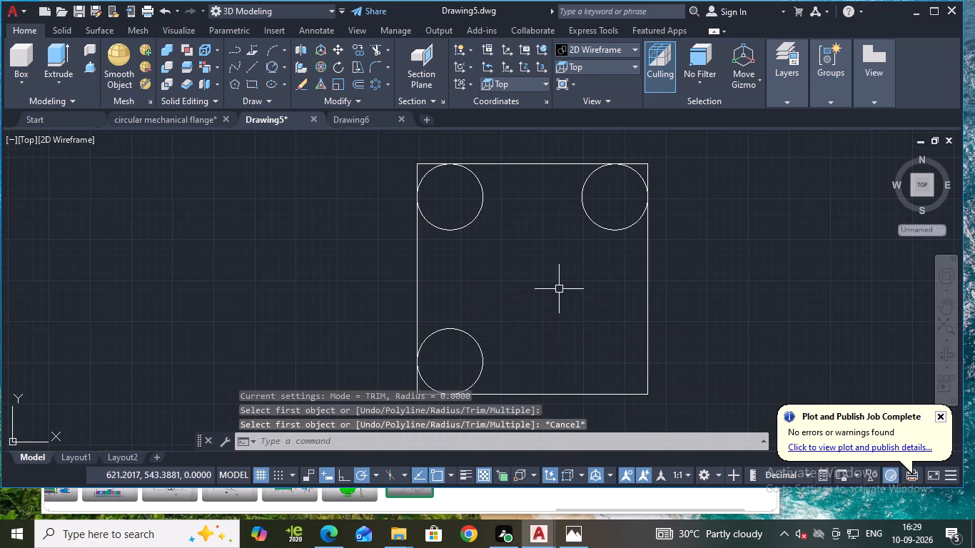
Draw a radius 10 circle tangent to the square's bottom and right edges.
{"action": "left_click", "coordinate": [274, 66]}
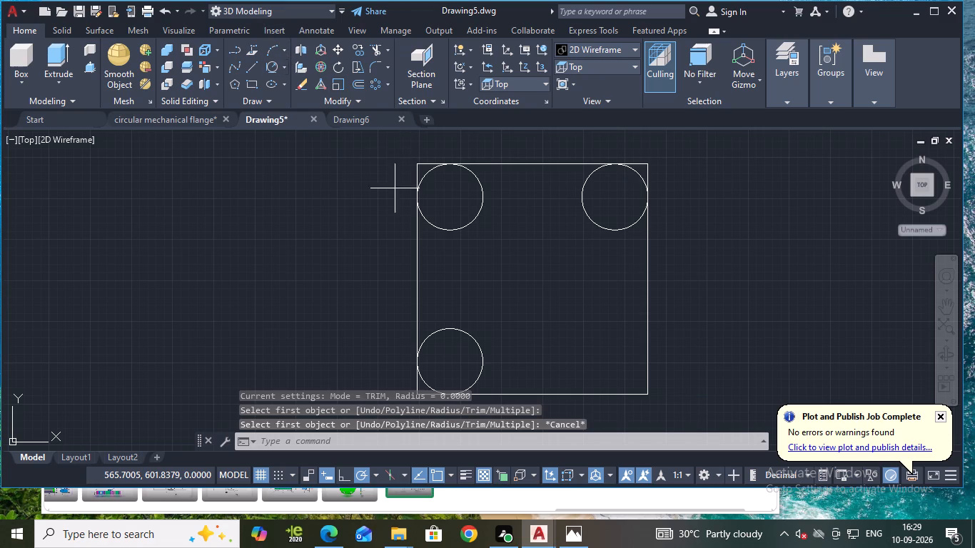
{"action": "left_click", "coordinate": [590, 392]}
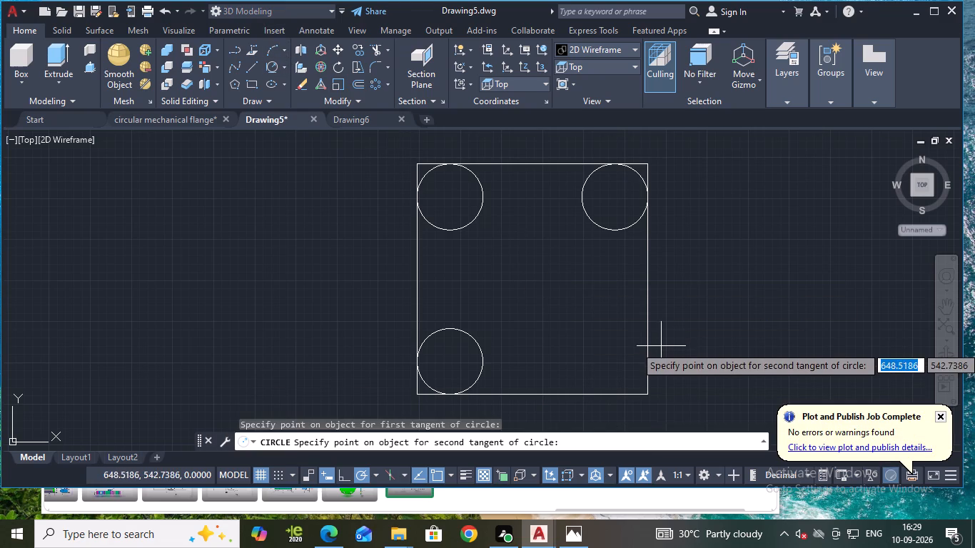
{"action": "left_click", "coordinate": [649, 347]}
{"action": "type", "text": "10"}
{"action": "key", "text": "Return"}
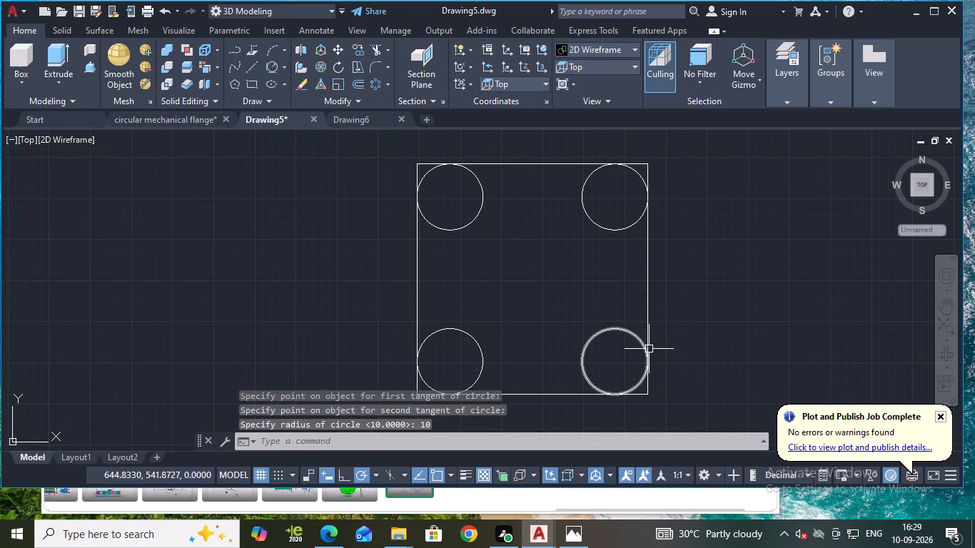
{"action": "key", "text": "Escape"}
Trim away the inner portions of all four tangent circles, leaving only the corner arcs.
{"action": "type", "text": "tr"}
{"action": "key", "text": "Return"}
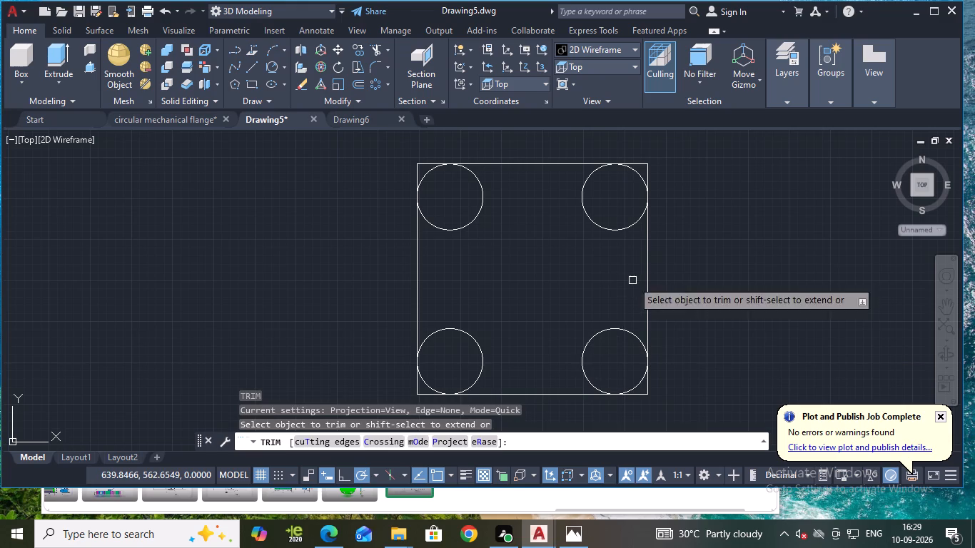
{"action": "left_click", "coordinate": [634, 333]}
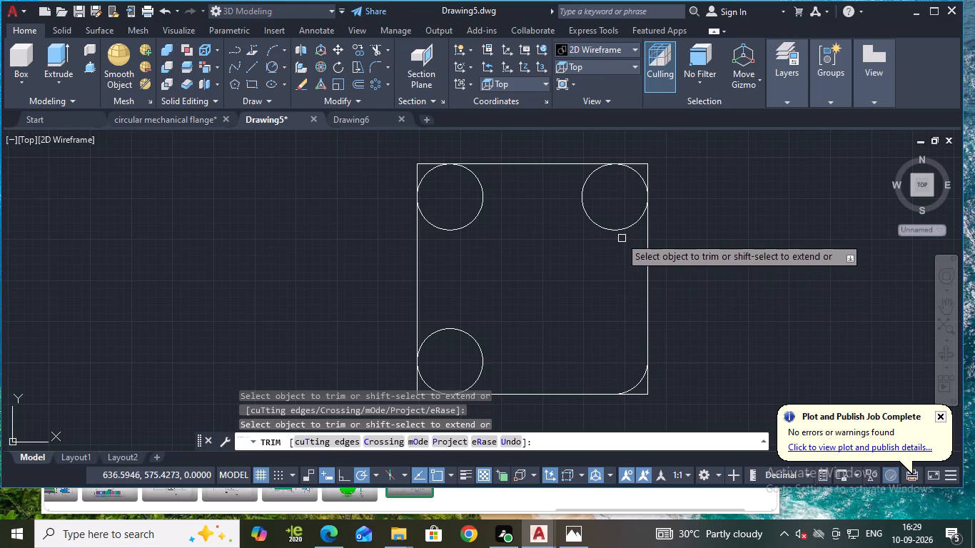
{"action": "left_click", "coordinate": [612, 232]}
{"action": "left_click", "coordinate": [458, 228]}
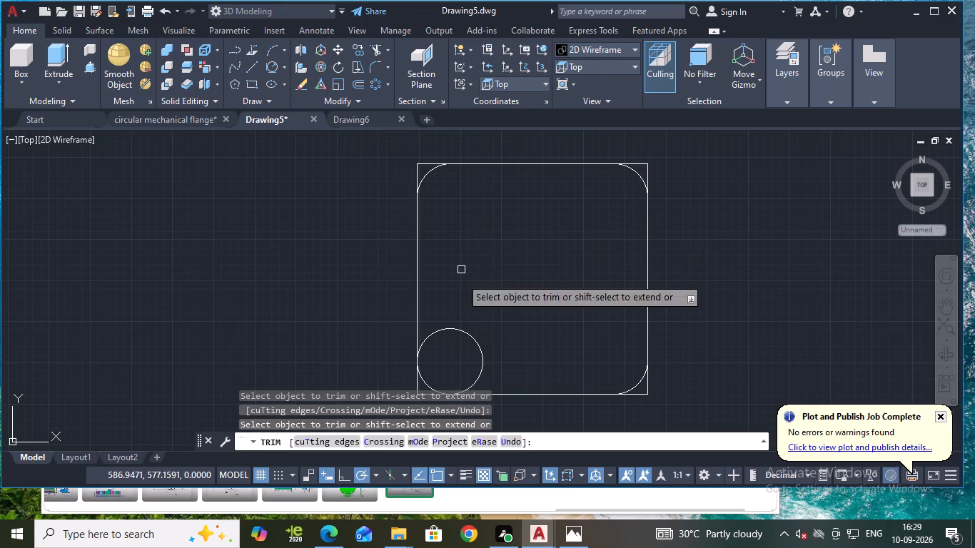
{"action": "left_click", "coordinate": [473, 338]}
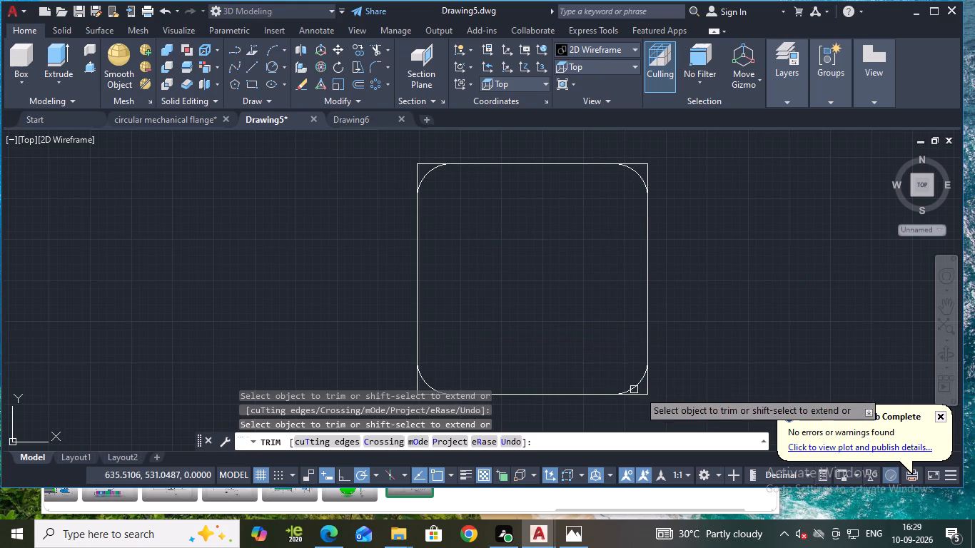
Trim away the leftover straight line ends outside all four corner arcs to leave a clean rounded square.
{"action": "left_click", "coordinate": [645, 390]}
{"action": "left_click", "coordinate": [644, 393]}
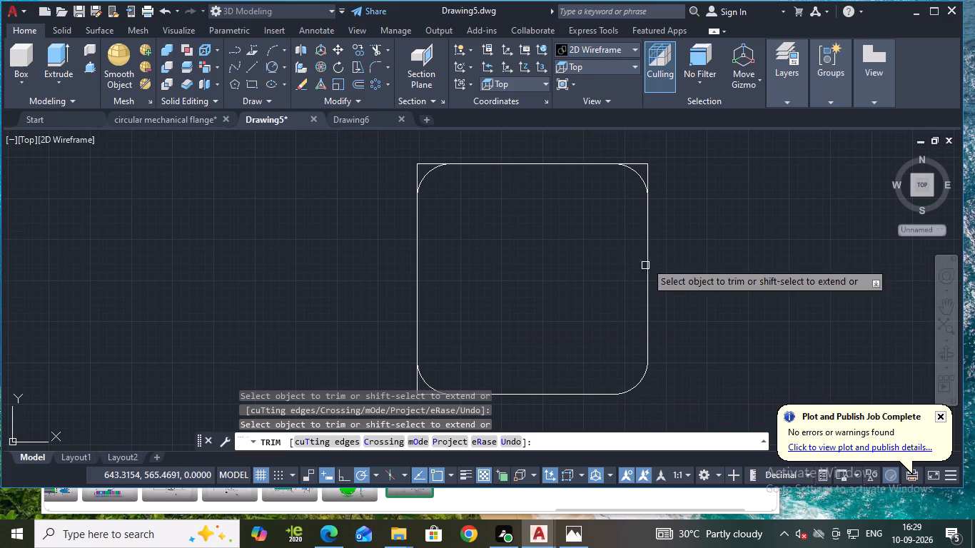
{"action": "left_click", "coordinate": [650, 170]}
{"action": "left_click", "coordinate": [645, 162]}
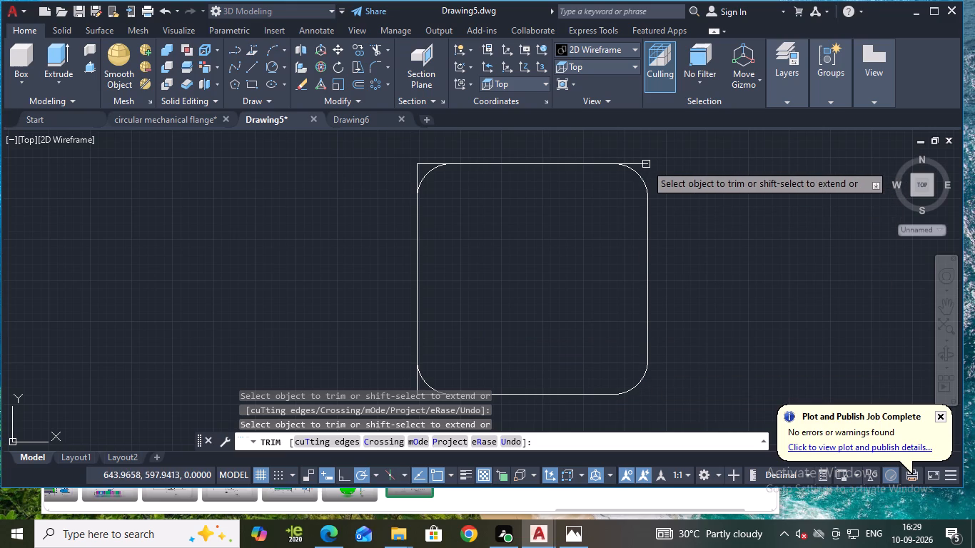
{"action": "left_click", "coordinate": [425, 167]}
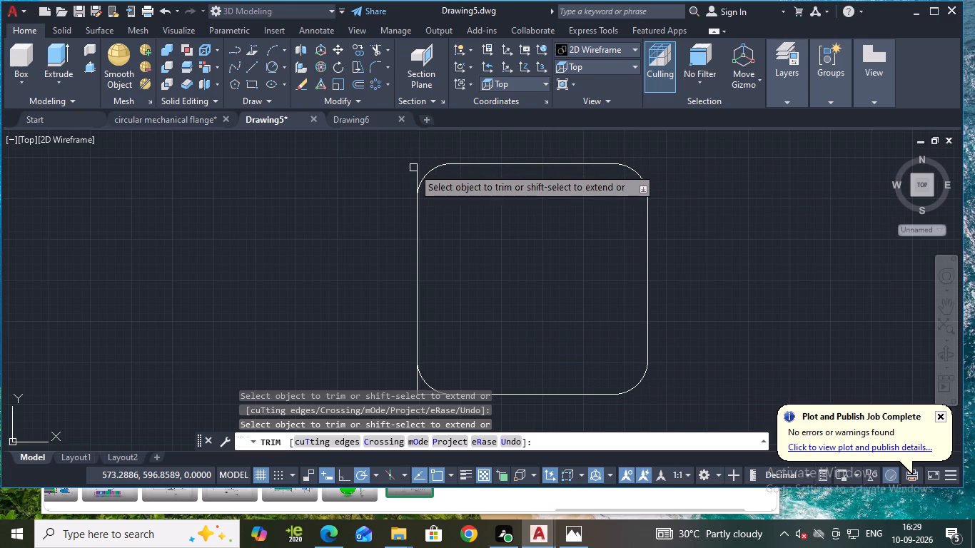
{"action": "left_click", "coordinate": [413, 168]}
{"action": "left_click", "coordinate": [417, 173]}
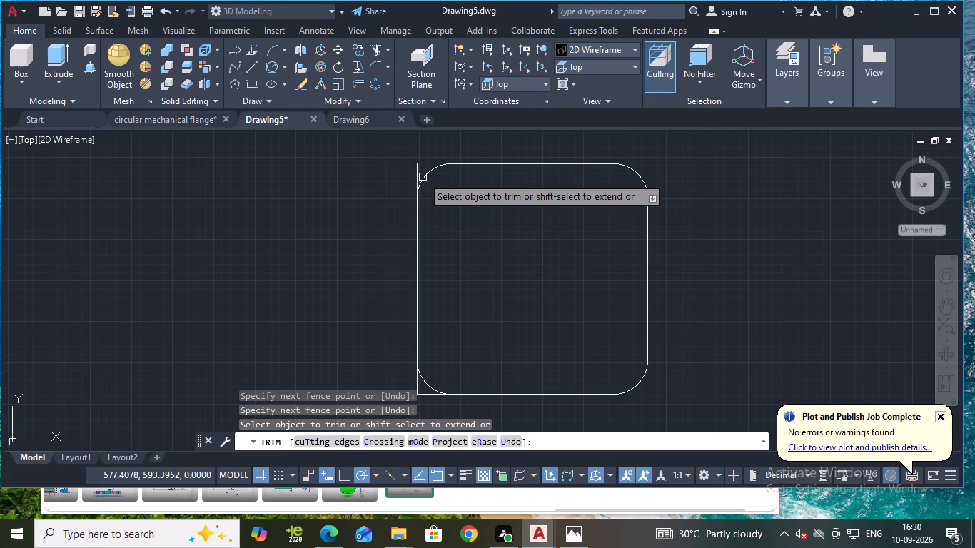
{"action": "left_click", "coordinate": [415, 172]}
{"action": "middle_click_drag", "start_coordinate": [489, 260], "coordinate": [529, 204]}
{"action": "scroll", "coordinate": [478, 290], "scroll_direction": "up", "scroll_amount": 1}
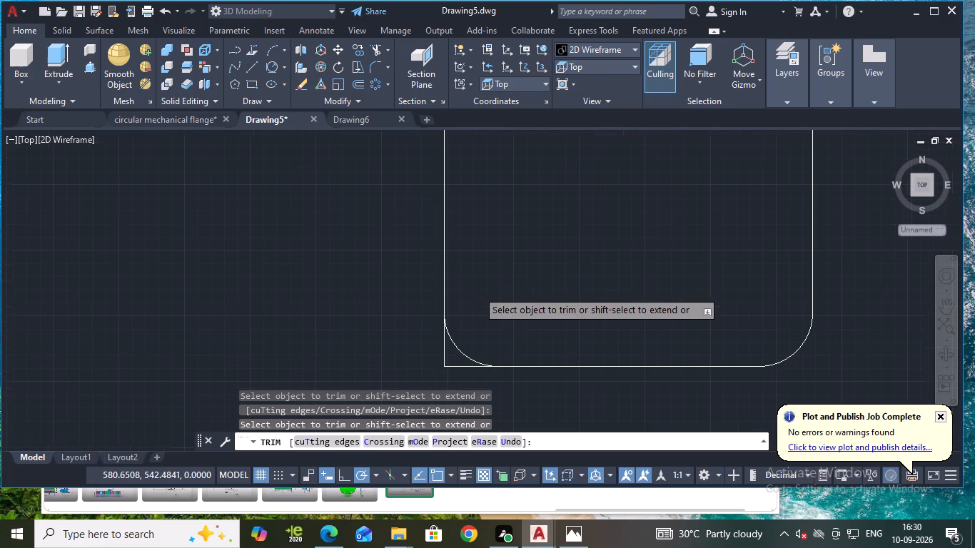
{"action": "left_click", "coordinate": [449, 367]}
{"action": "left_click", "coordinate": [445, 363]}
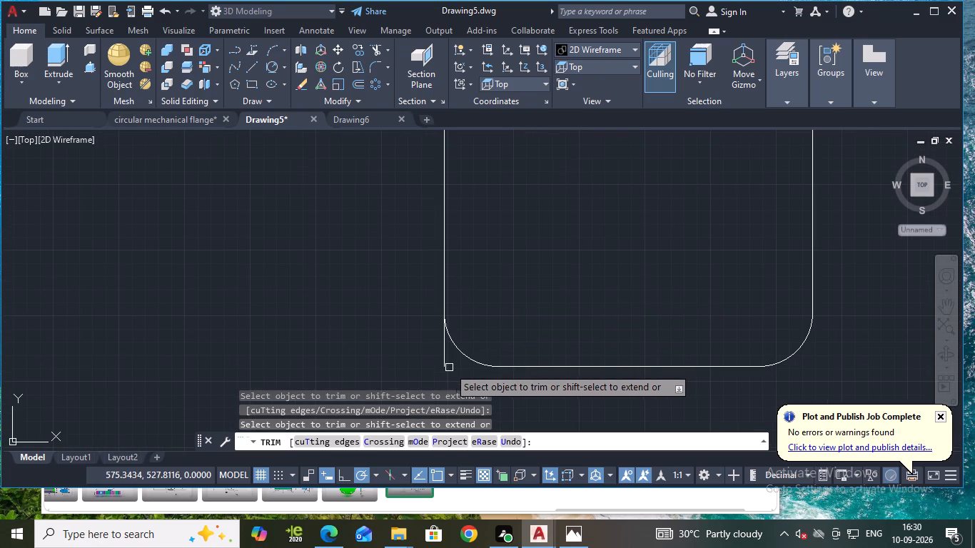
{"action": "scroll", "coordinate": [634, 242], "scroll_direction": "down", "scroll_amount": 1}
{"action": "middle_click", "coordinate": [635, 242]}
{"action": "middle_click_drag", "start_coordinate": [634, 243], "coordinate": [528, 299]}
{"action": "key", "text": "Escape"}
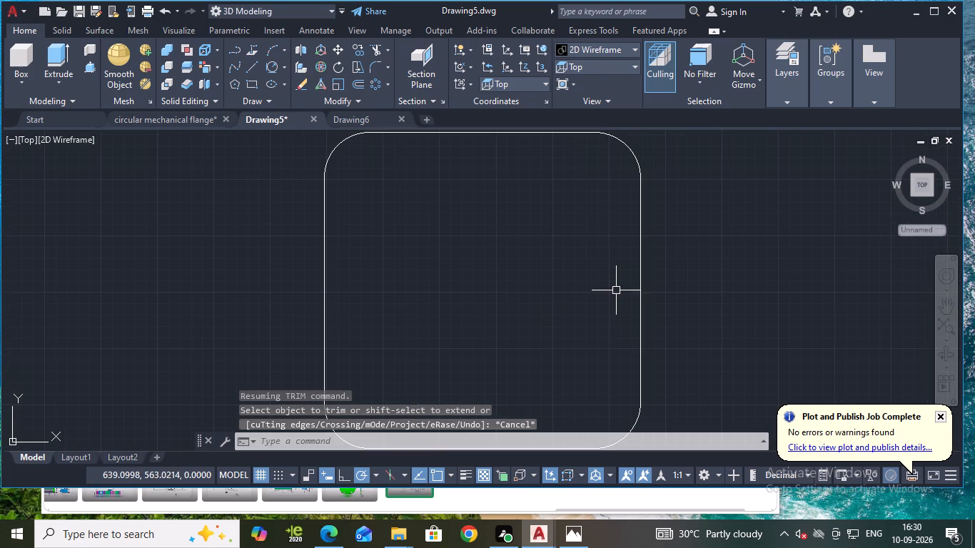
Draw a diameter 15 circle centred on the profile's top-left corner arc centre.
{"action": "scroll", "coordinate": [645, 288], "scroll_direction": "down", "scroll_amount": 1}
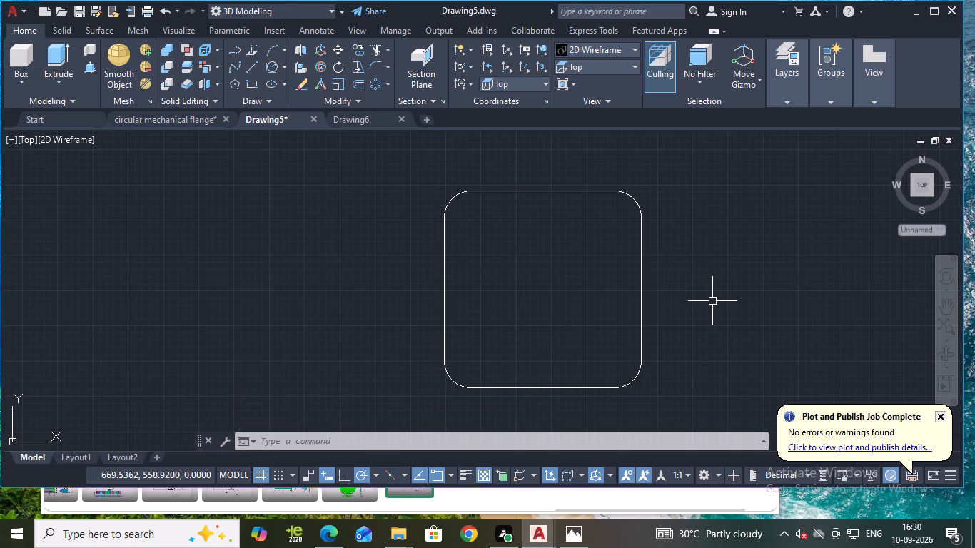
{"action": "left_click", "coordinate": [286, 66]}
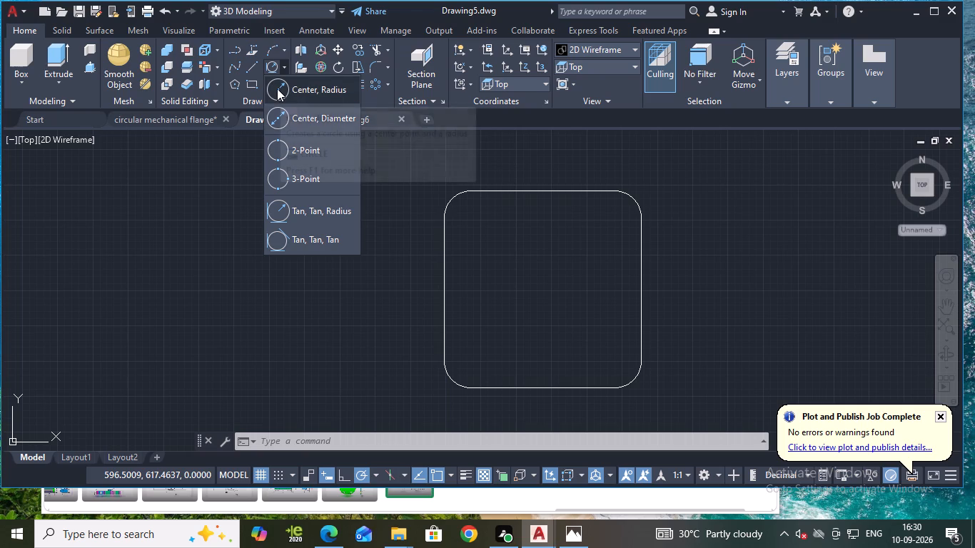
{"action": "left_click", "coordinate": [308, 116]}
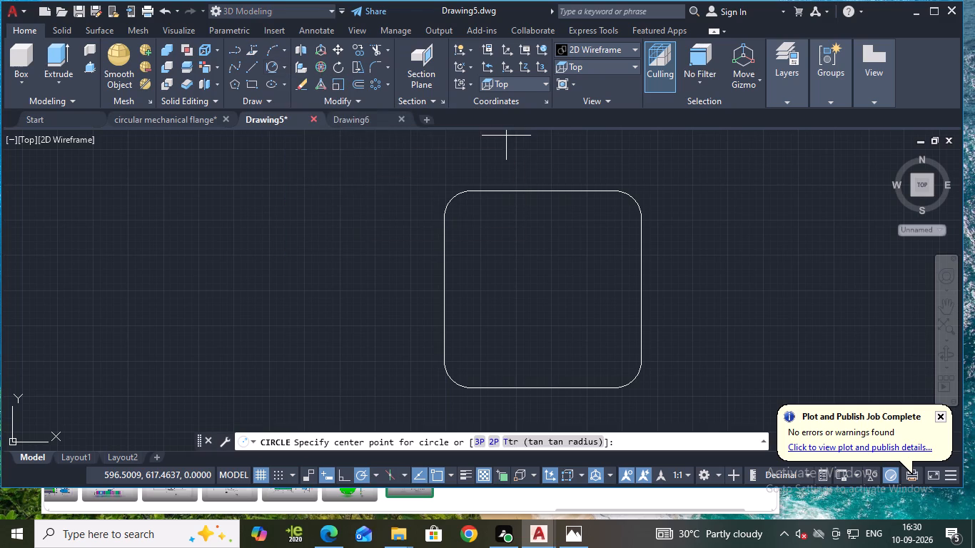
{"action": "left_click", "coordinate": [470, 218]}
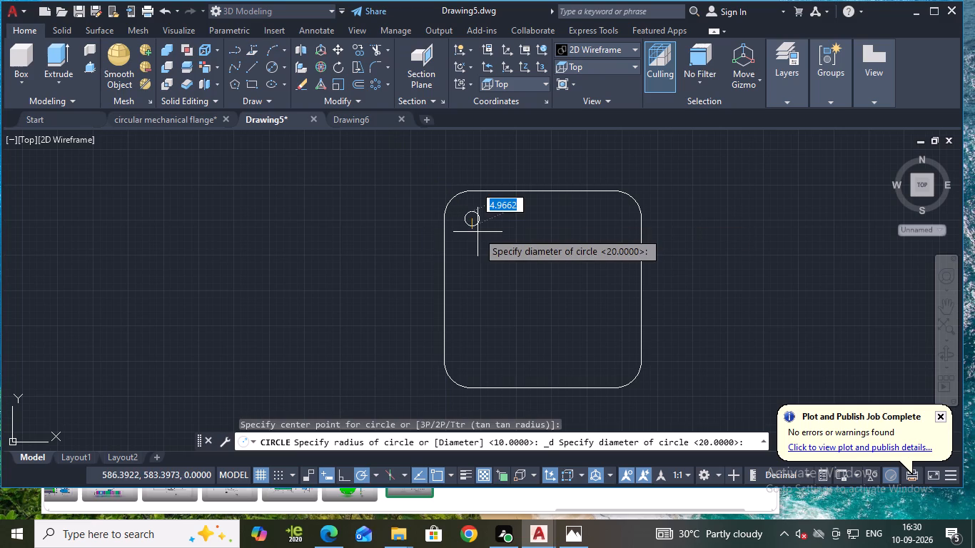
{"action": "type", "text": "d15"}
{"action": "key", "text": "Return"}
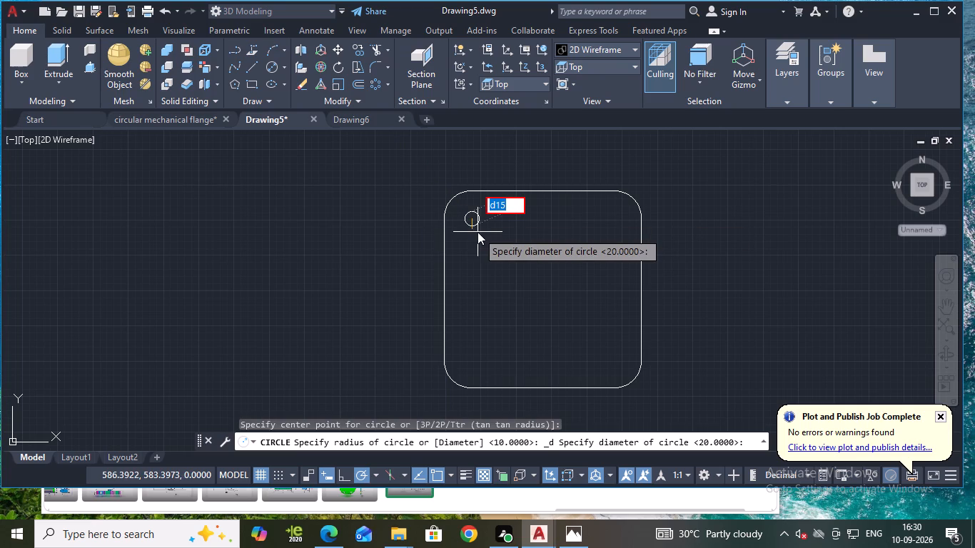
{"action": "type", "text": "41"}
{"action": "key", "text": "BackSpace"}
{"action": "key", "text": "BackSpace"}
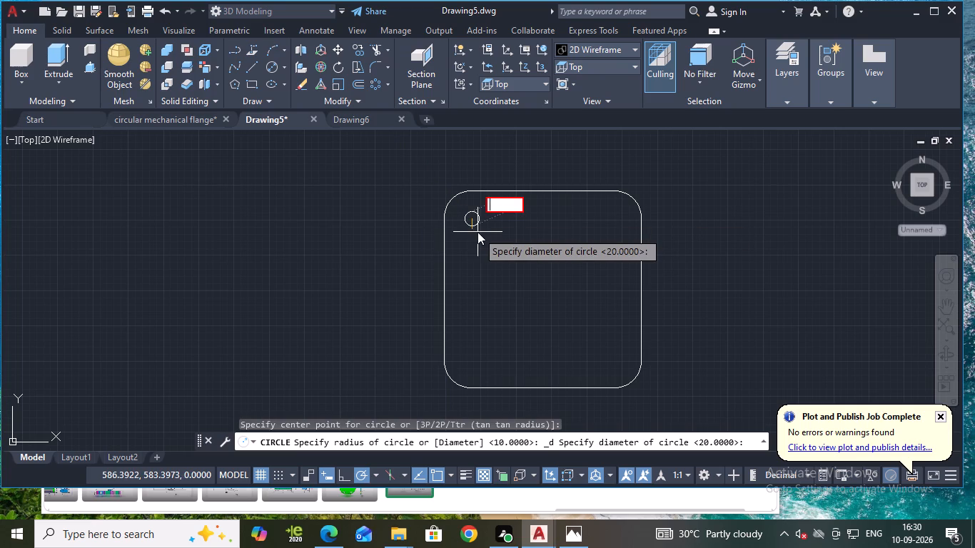
{"action": "type", "text": "15"}
{"action": "key", "text": "Return"}
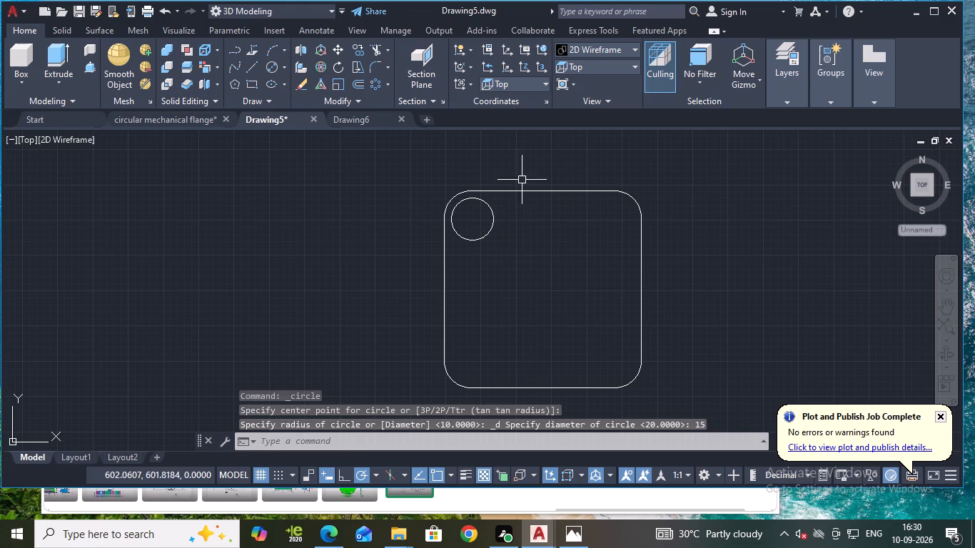
Draw a diameter 15 circle centred on the profile's top-right corner arc centre.
{"action": "left_click", "coordinate": [272, 64]}
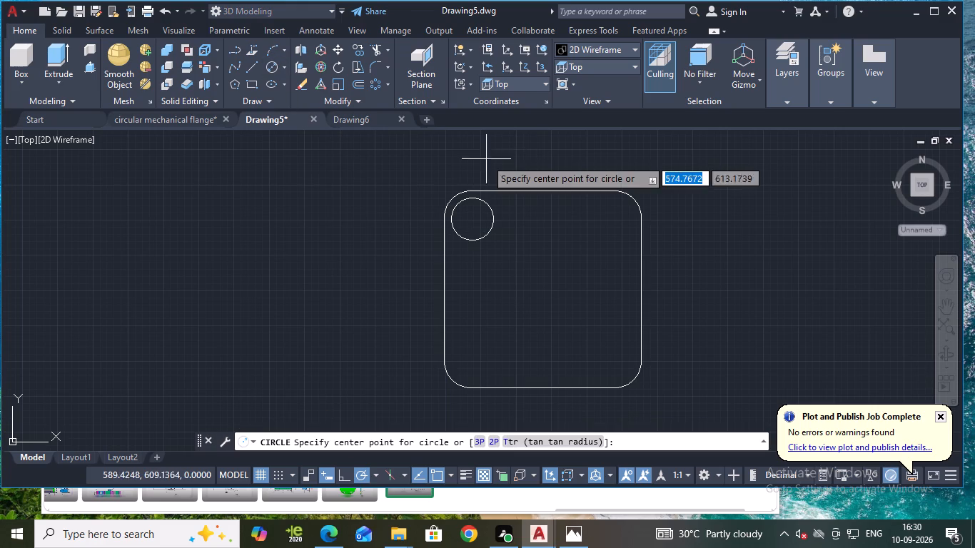
{"action": "left_click", "coordinate": [615, 218]}
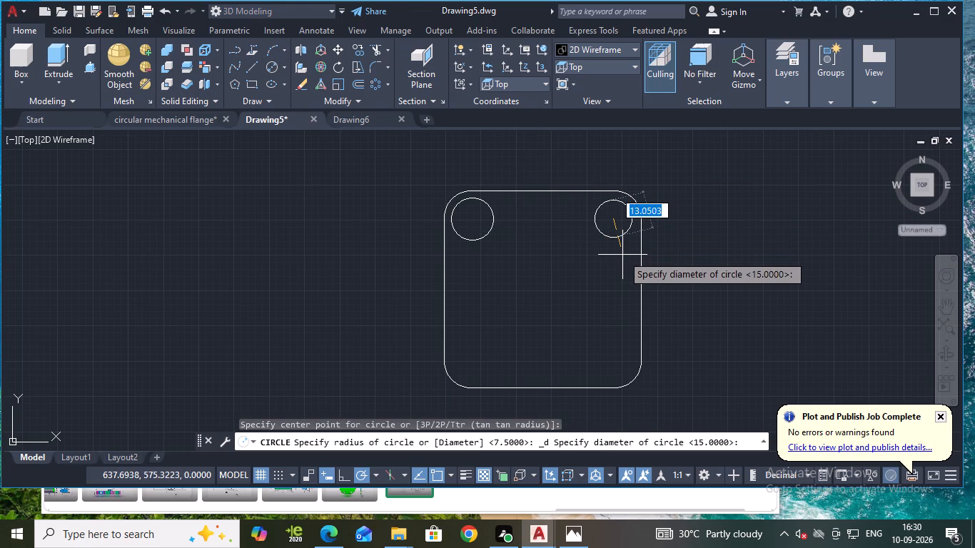
{"action": "key", "text": "d"}
{"action": "key", "text": "Return"}
{"action": "type", "text": "15"}
{"action": "key", "text": "Return"}
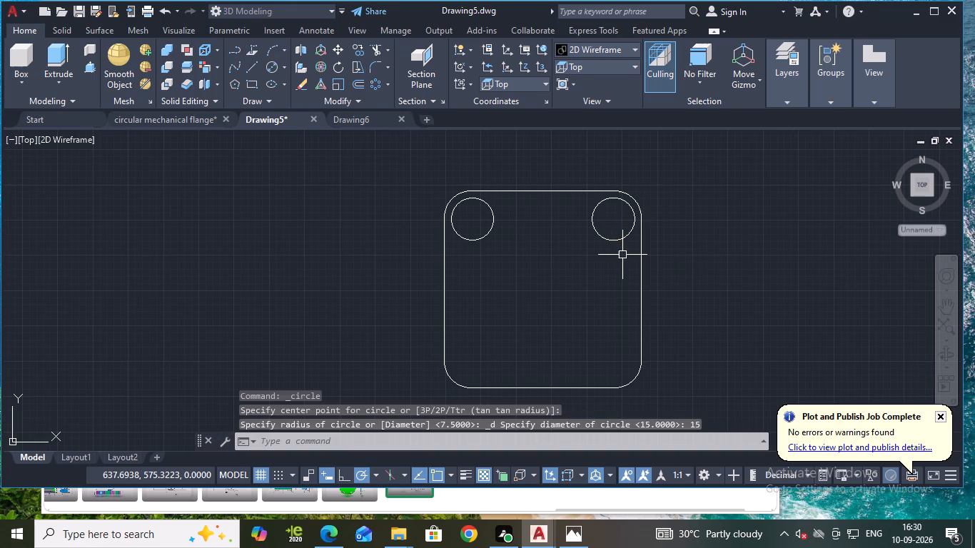
Draw a diameter 15 circle centred on the profile's bottom-left corner arc centre.
{"action": "key", "text": "space"}
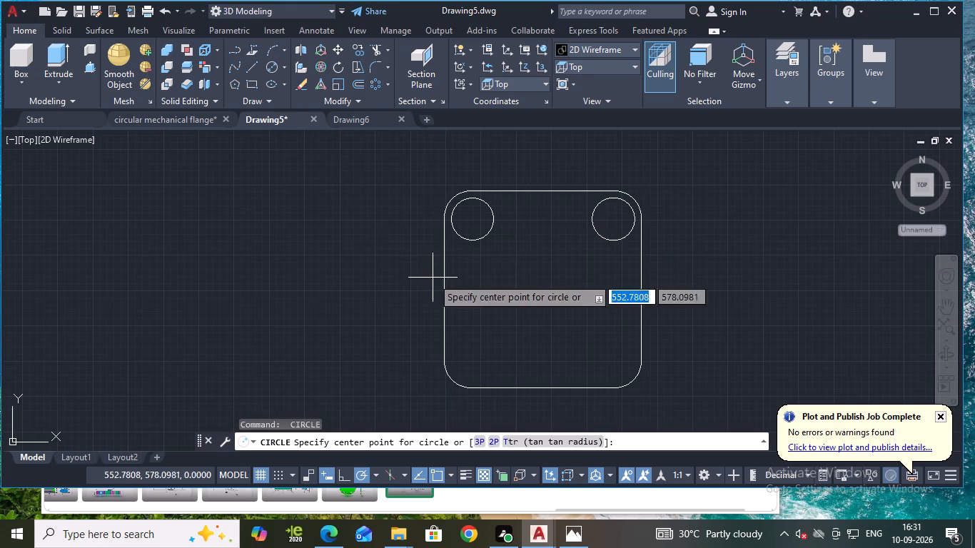
{"action": "left_click", "coordinate": [473, 362]}
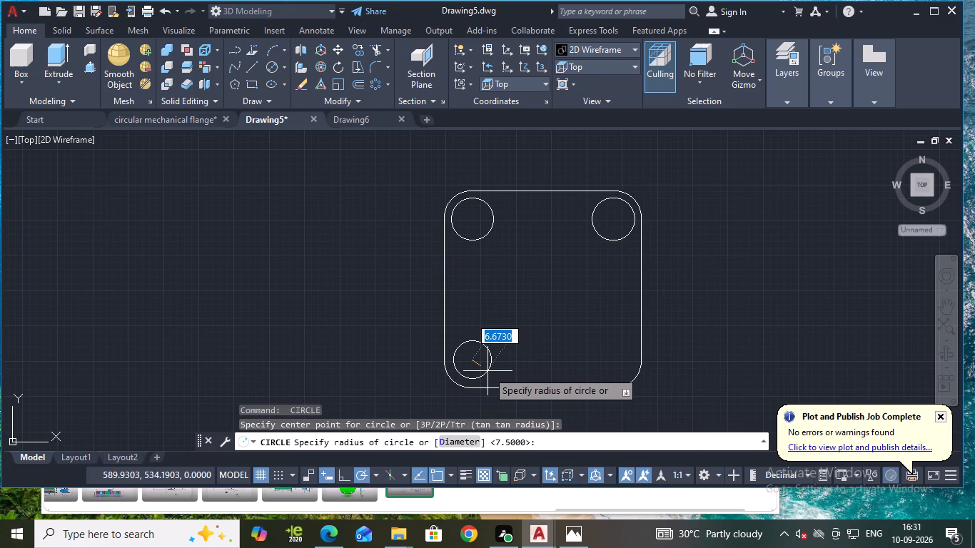
{"action": "key", "text": "d"}
{"action": "key", "text": "Return"}
{"action": "type", "text": "15"}
{"action": "key", "text": "Return"}
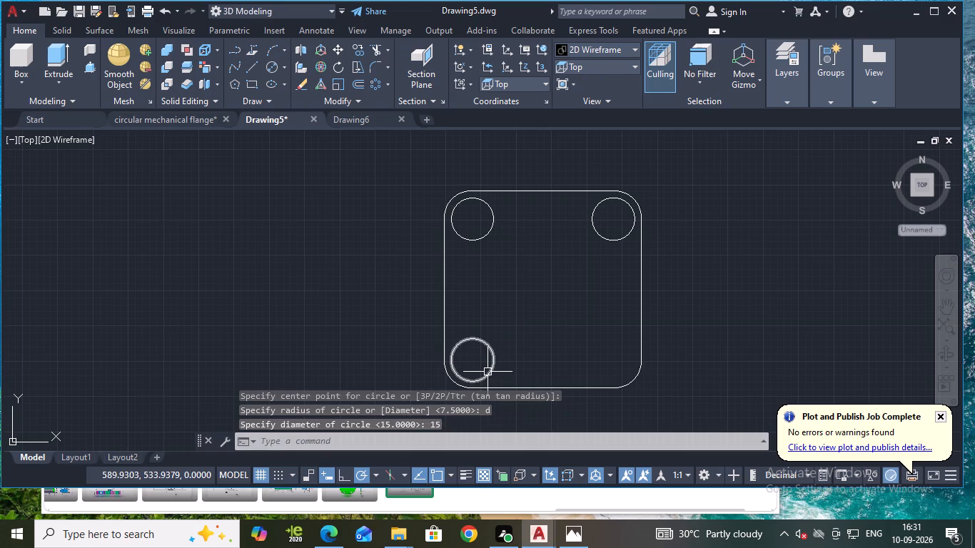
Draw a diameter 15 circle centred on the profile's bottom-right corner arc centre.
{"action": "key", "text": "space"}
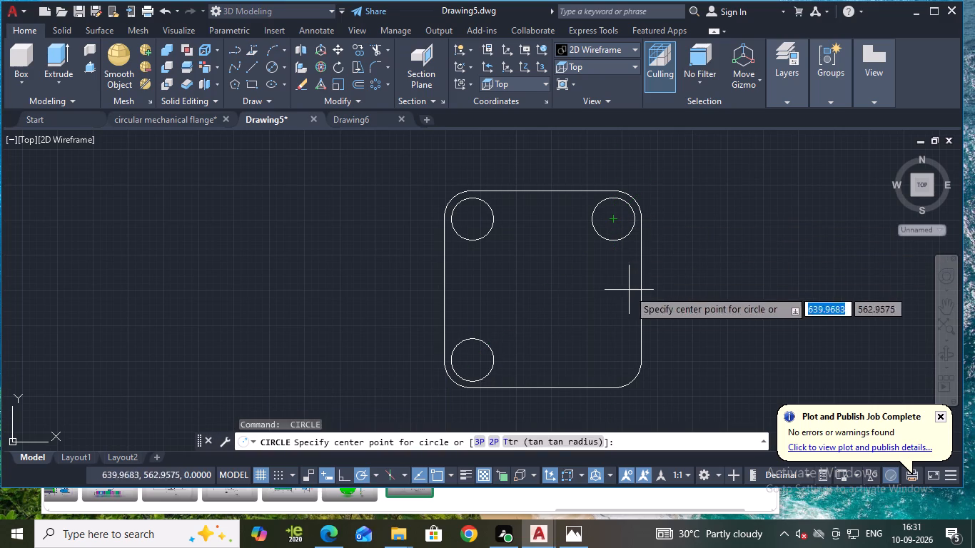
{"action": "left_click", "coordinate": [611, 361]}
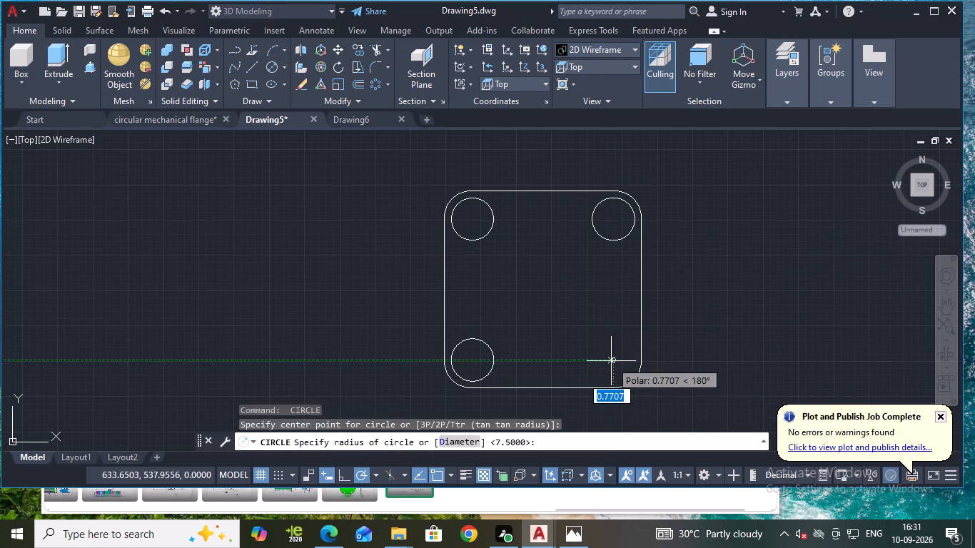
{"action": "key", "text": "d"}
{"action": "key", "text": "Return"}
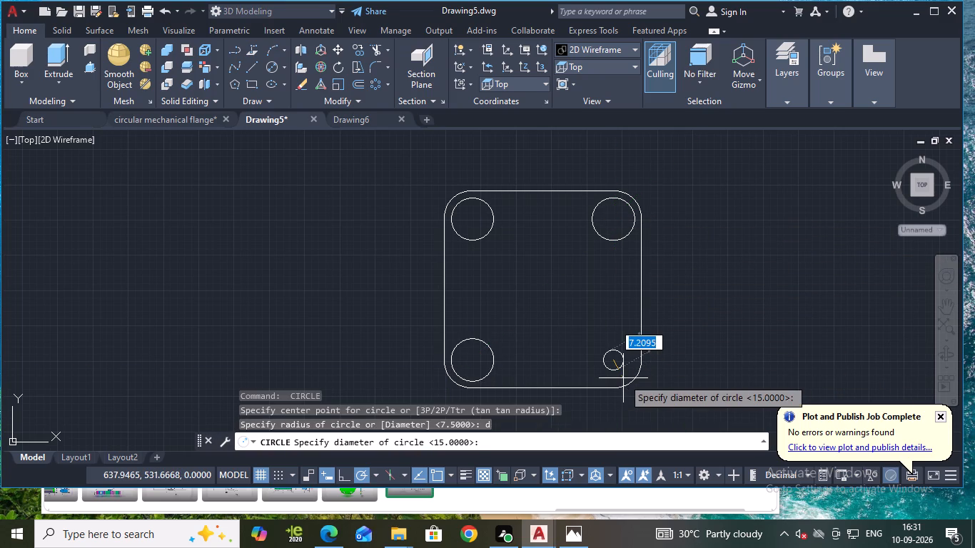
{"action": "type", "text": "15"}
{"action": "key", "text": "Return"}
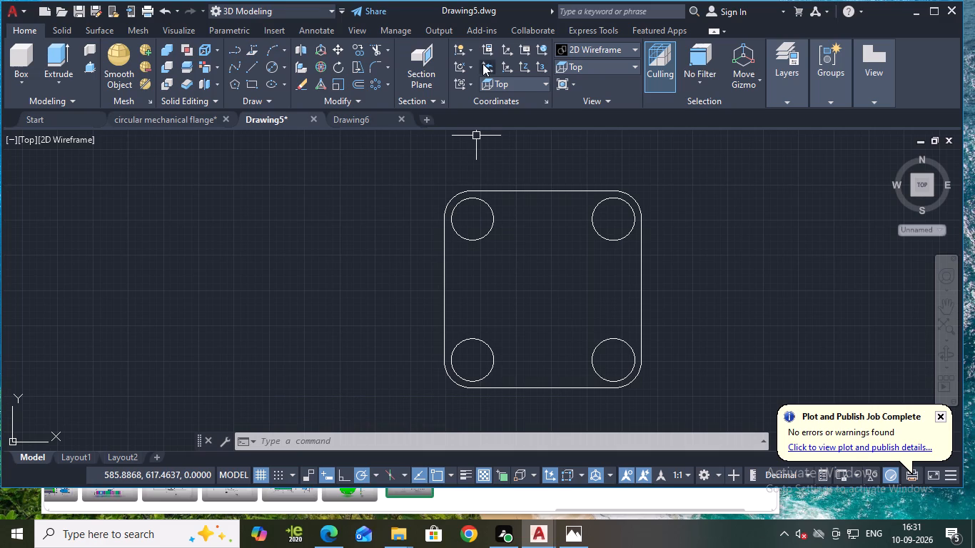
In the SW Isometric view, presspull the area between the rounded outline and the four circles to a height of 10.
{"action": "left_click", "coordinate": [587, 69]}
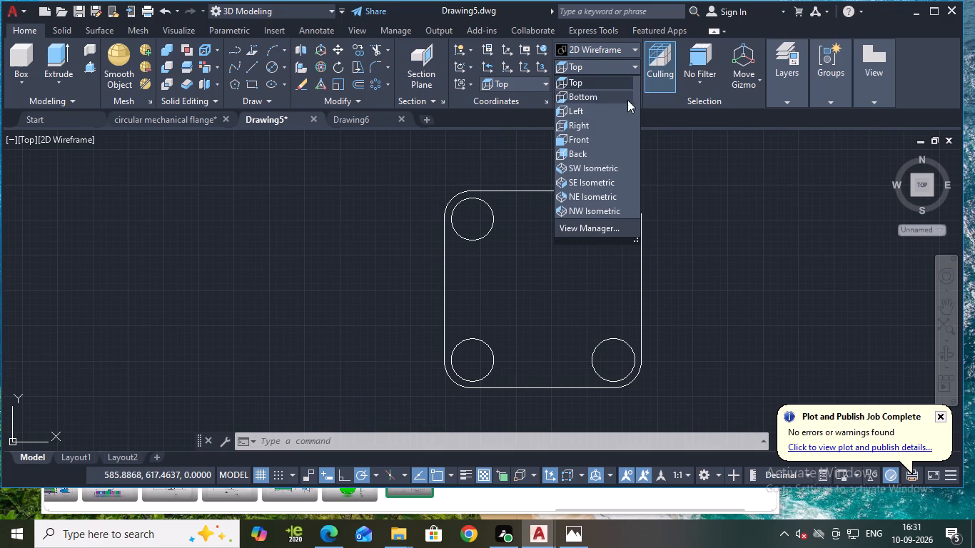
{"action": "left_click", "coordinate": [612, 165]}
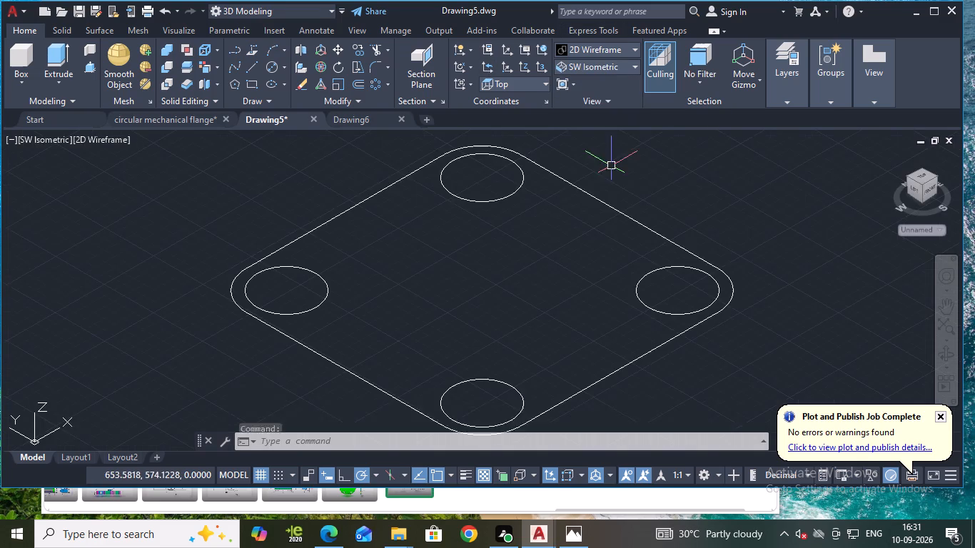
{"action": "scroll", "coordinate": [605, 201], "scroll_direction": "down", "scroll_amount": 1}
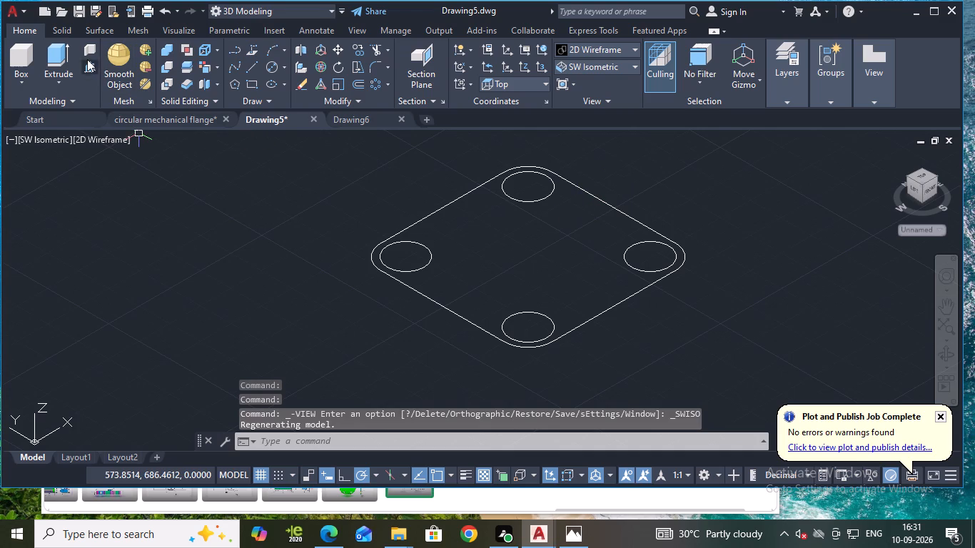
{"action": "left_click", "coordinate": [89, 68]}
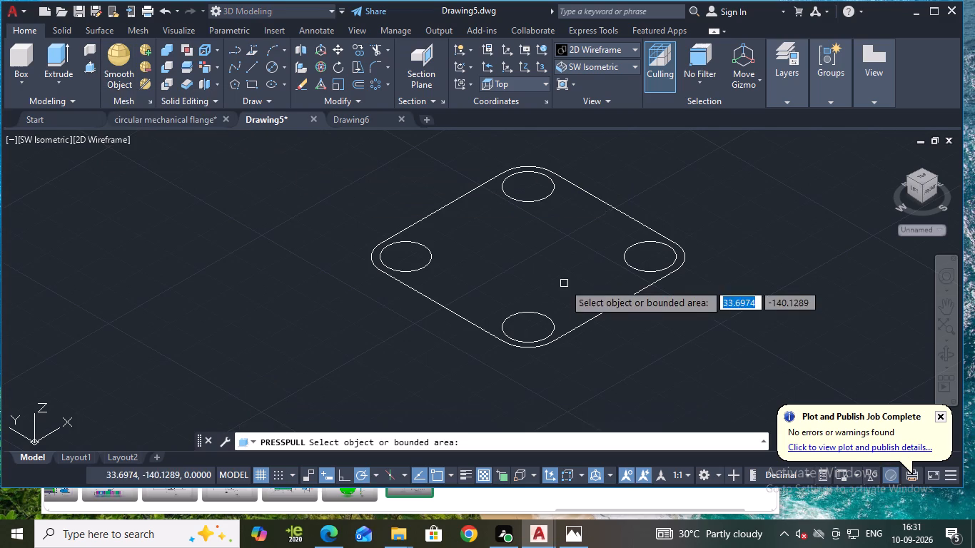
{"action": "left_click", "coordinate": [592, 263]}
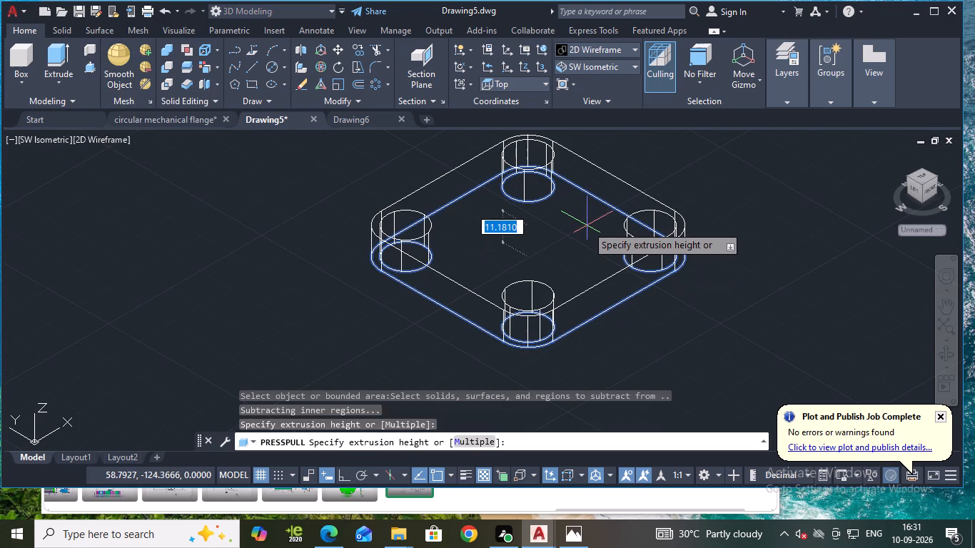
{"action": "type", "text": "10"}
{"action": "key", "text": "Return"}
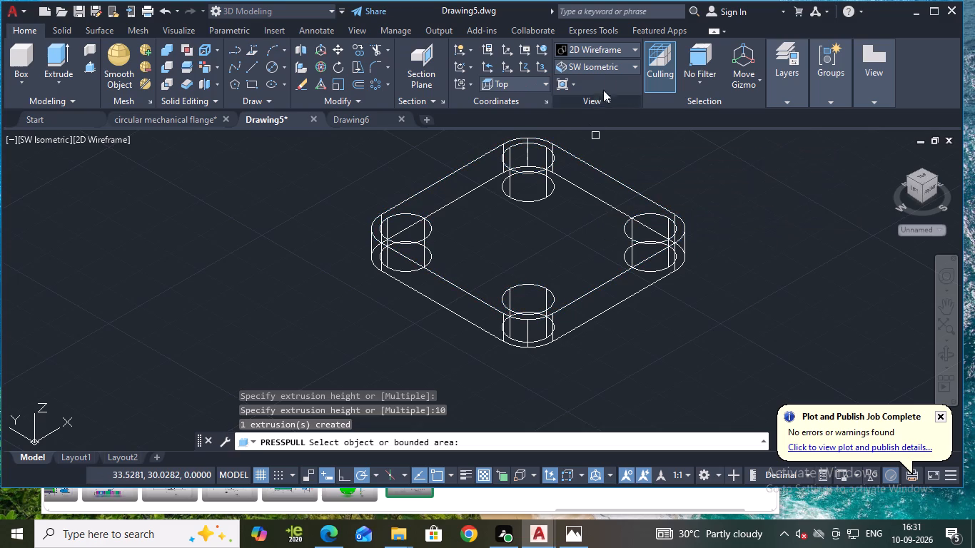
Set the visual style to Shades of Gray.
{"action": "left_click", "coordinate": [600, 51]}
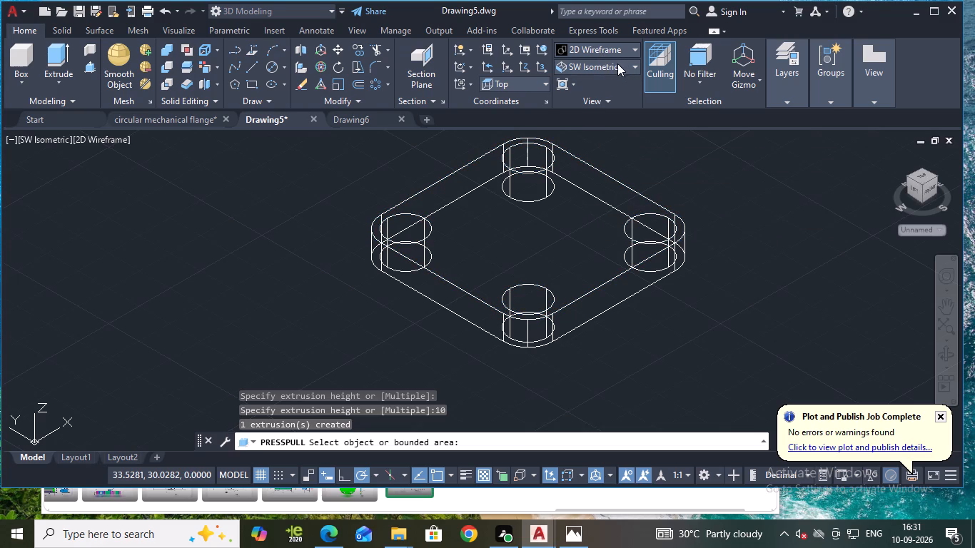
{"action": "left_click", "coordinate": [620, 46]}
{"action": "left_click", "coordinate": [625, 47]}
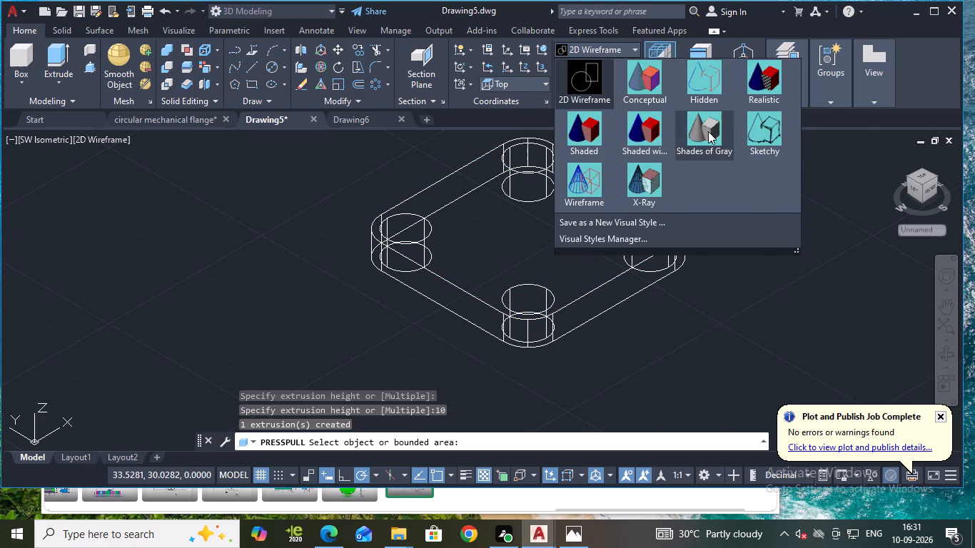
{"action": "left_click", "coordinate": [708, 131]}
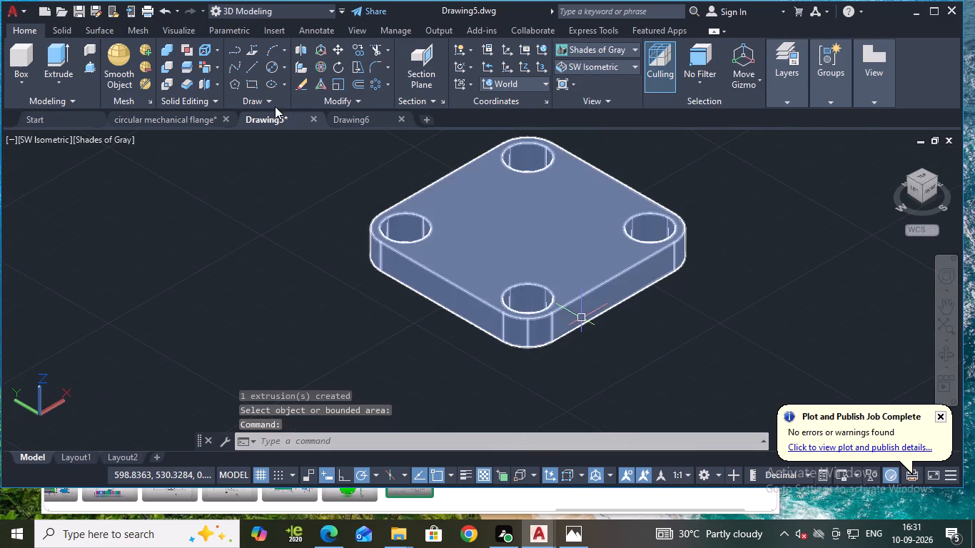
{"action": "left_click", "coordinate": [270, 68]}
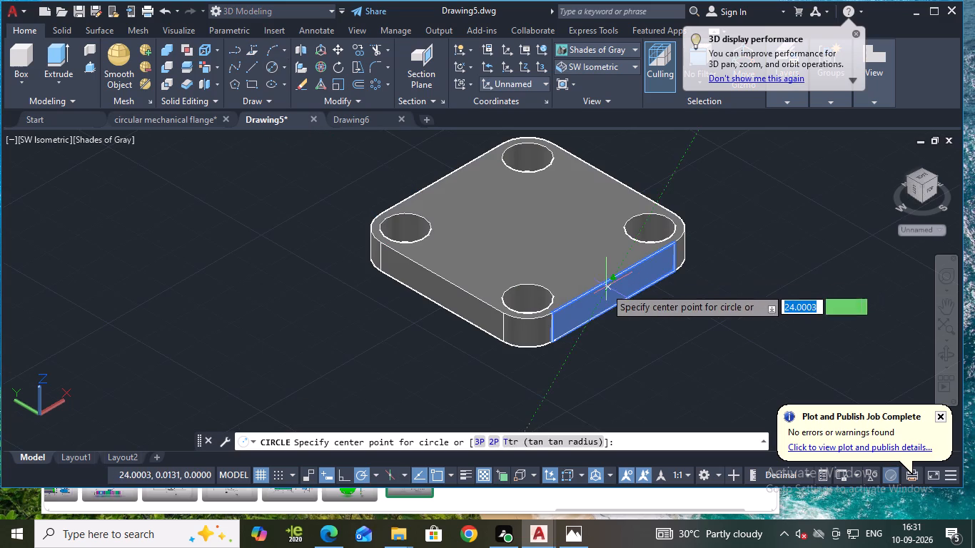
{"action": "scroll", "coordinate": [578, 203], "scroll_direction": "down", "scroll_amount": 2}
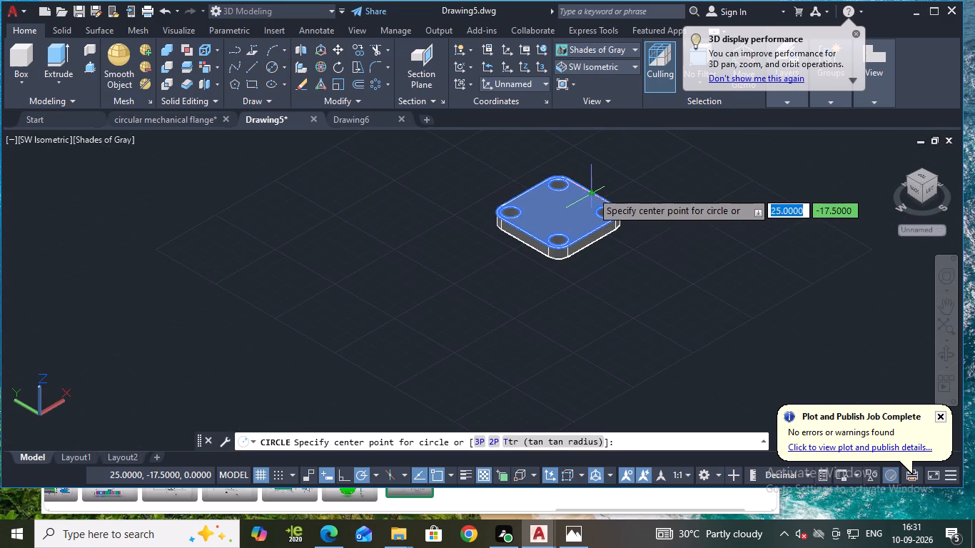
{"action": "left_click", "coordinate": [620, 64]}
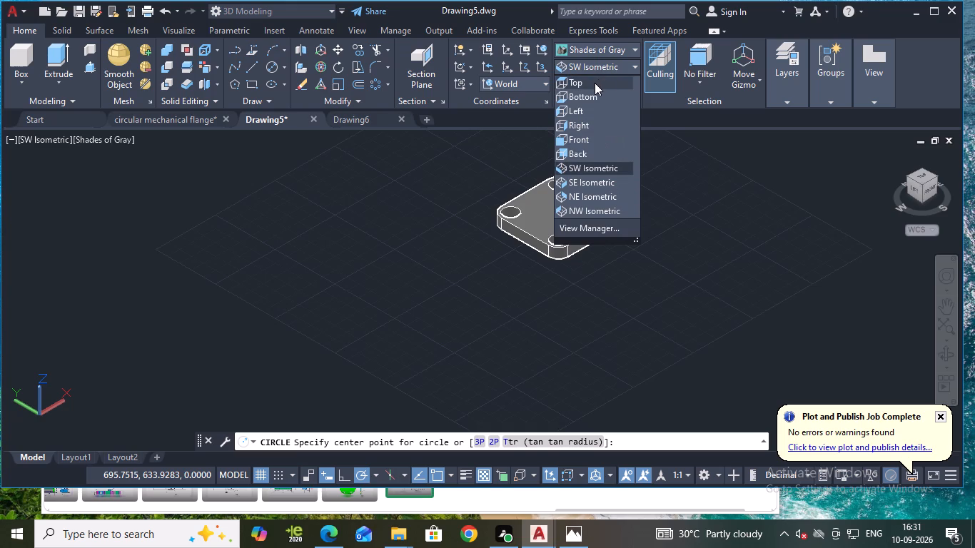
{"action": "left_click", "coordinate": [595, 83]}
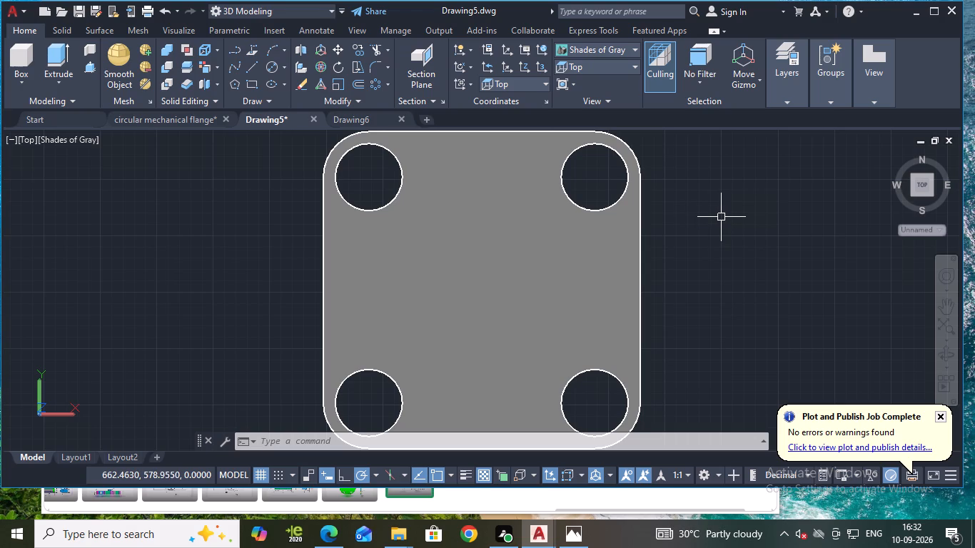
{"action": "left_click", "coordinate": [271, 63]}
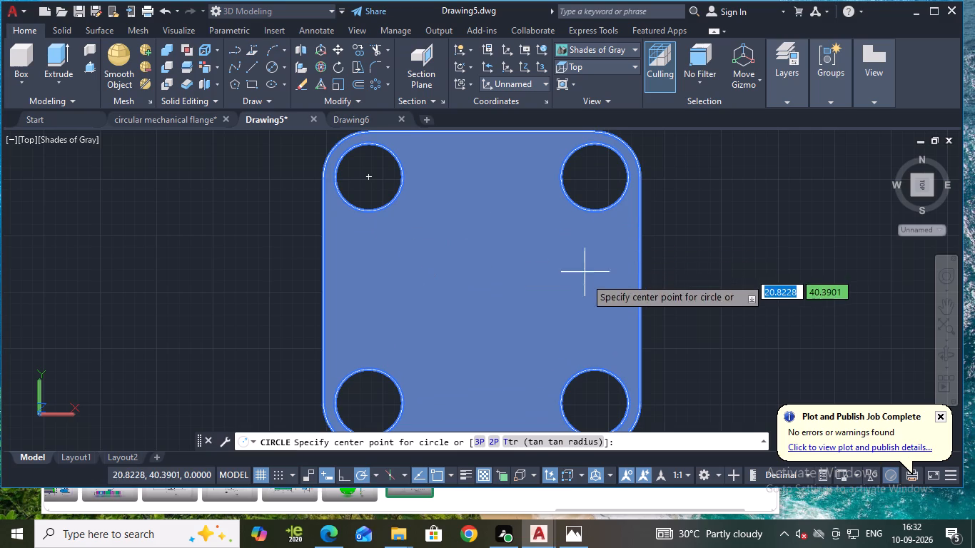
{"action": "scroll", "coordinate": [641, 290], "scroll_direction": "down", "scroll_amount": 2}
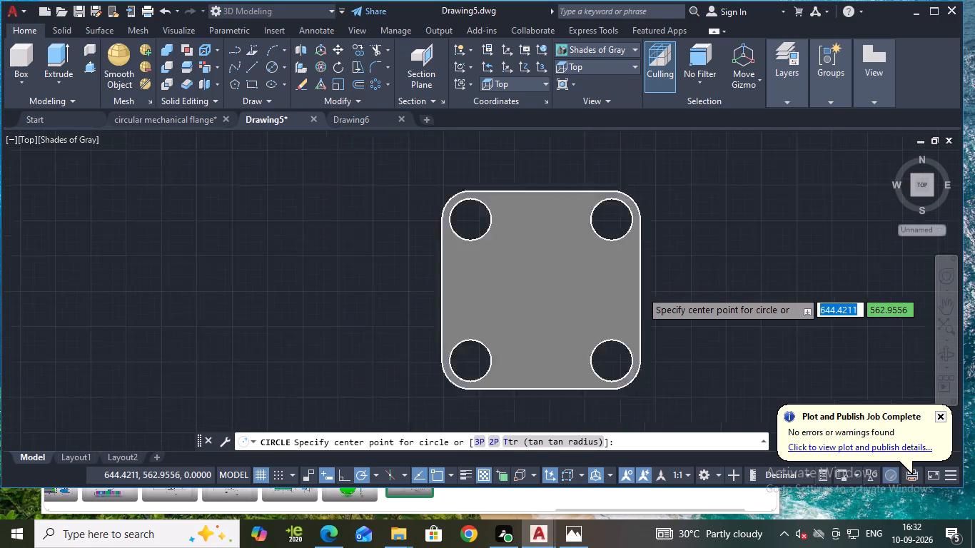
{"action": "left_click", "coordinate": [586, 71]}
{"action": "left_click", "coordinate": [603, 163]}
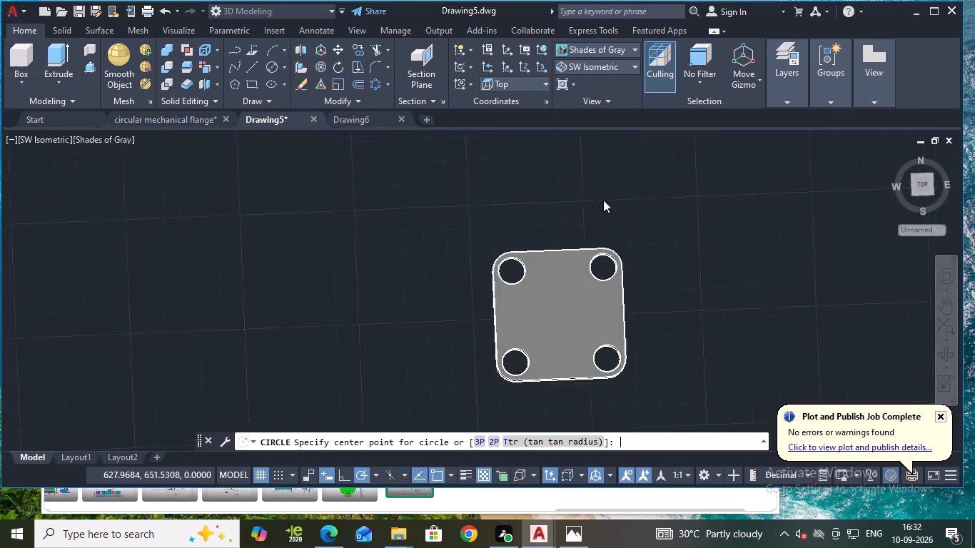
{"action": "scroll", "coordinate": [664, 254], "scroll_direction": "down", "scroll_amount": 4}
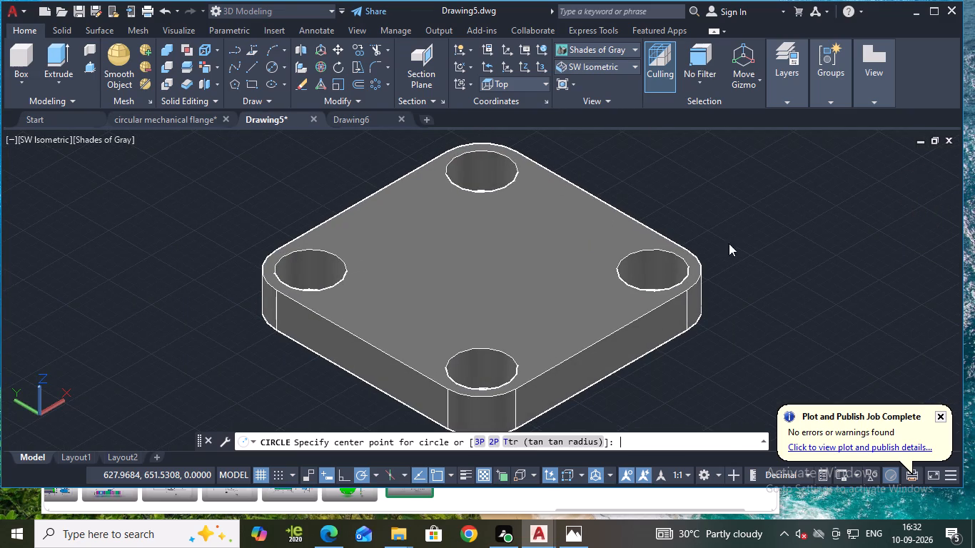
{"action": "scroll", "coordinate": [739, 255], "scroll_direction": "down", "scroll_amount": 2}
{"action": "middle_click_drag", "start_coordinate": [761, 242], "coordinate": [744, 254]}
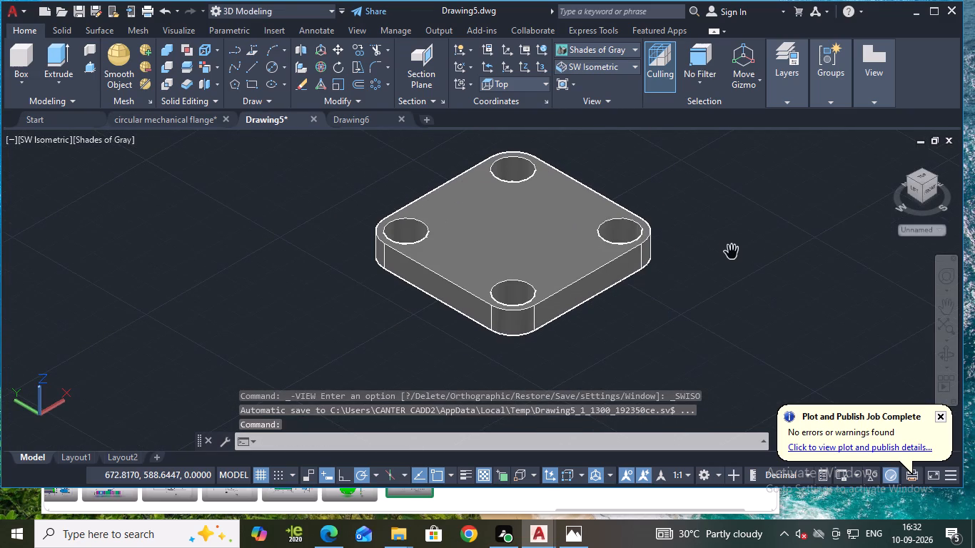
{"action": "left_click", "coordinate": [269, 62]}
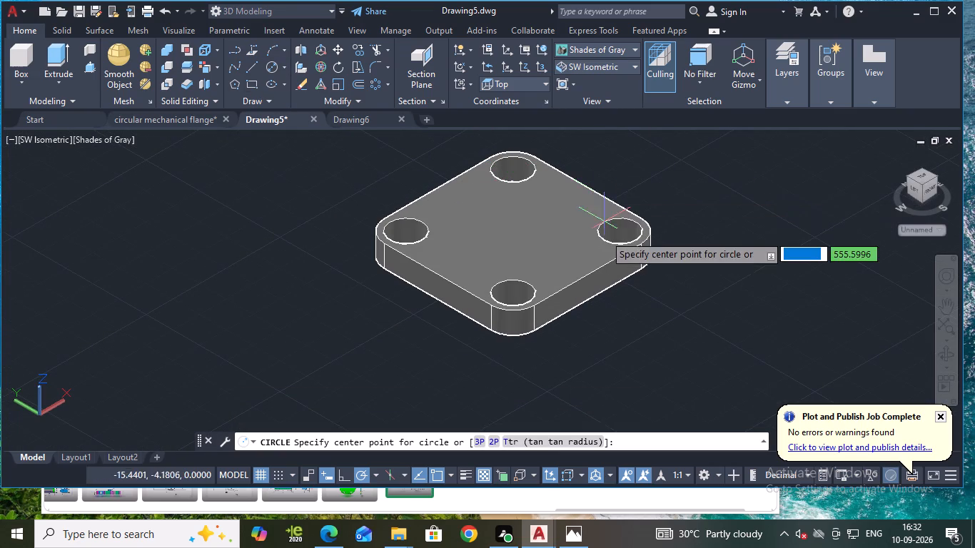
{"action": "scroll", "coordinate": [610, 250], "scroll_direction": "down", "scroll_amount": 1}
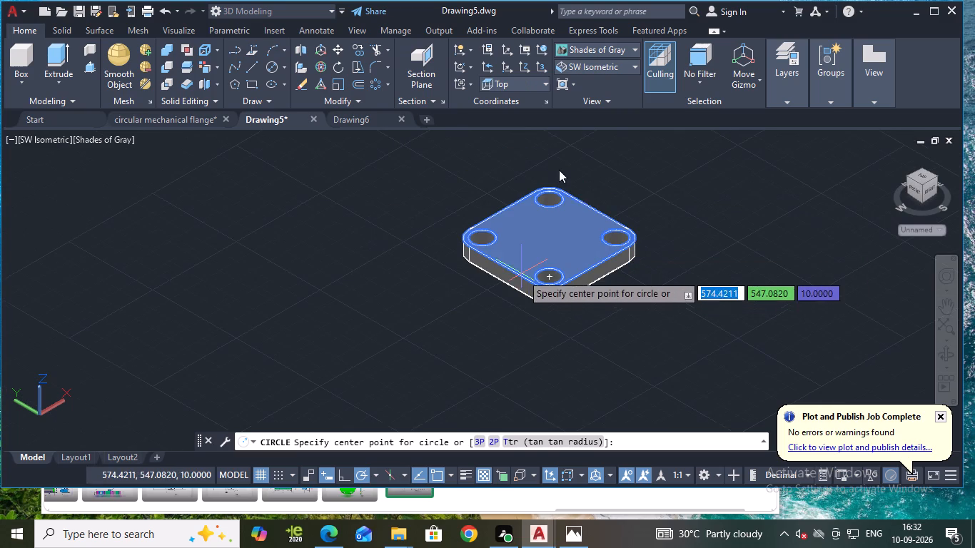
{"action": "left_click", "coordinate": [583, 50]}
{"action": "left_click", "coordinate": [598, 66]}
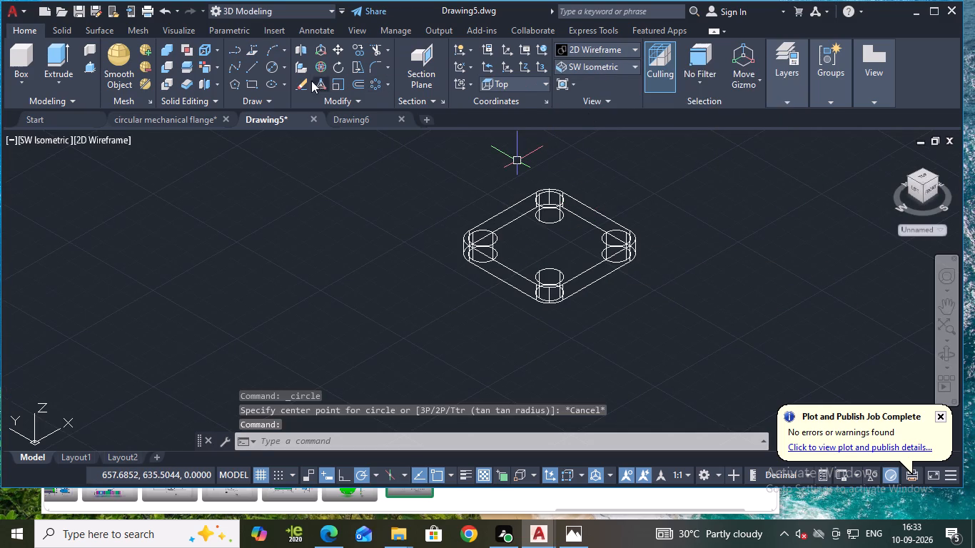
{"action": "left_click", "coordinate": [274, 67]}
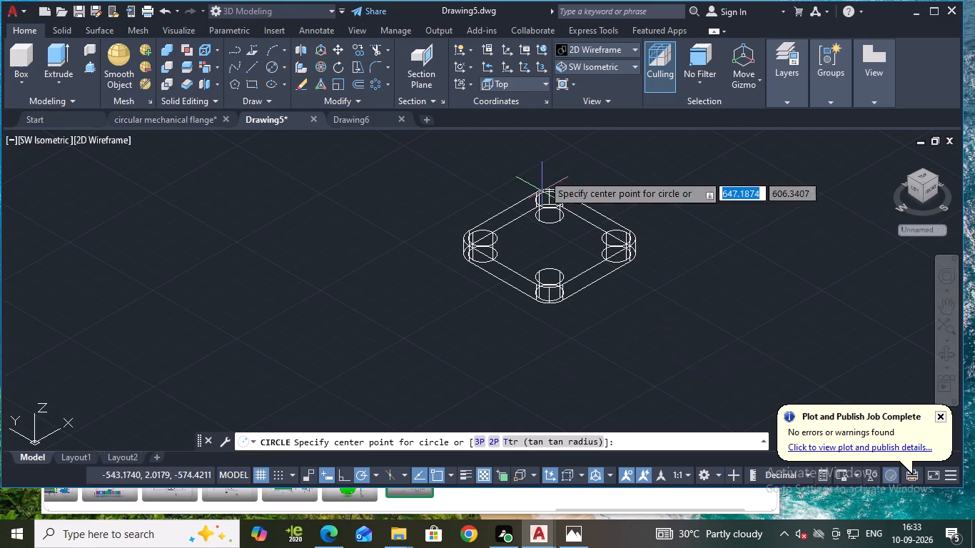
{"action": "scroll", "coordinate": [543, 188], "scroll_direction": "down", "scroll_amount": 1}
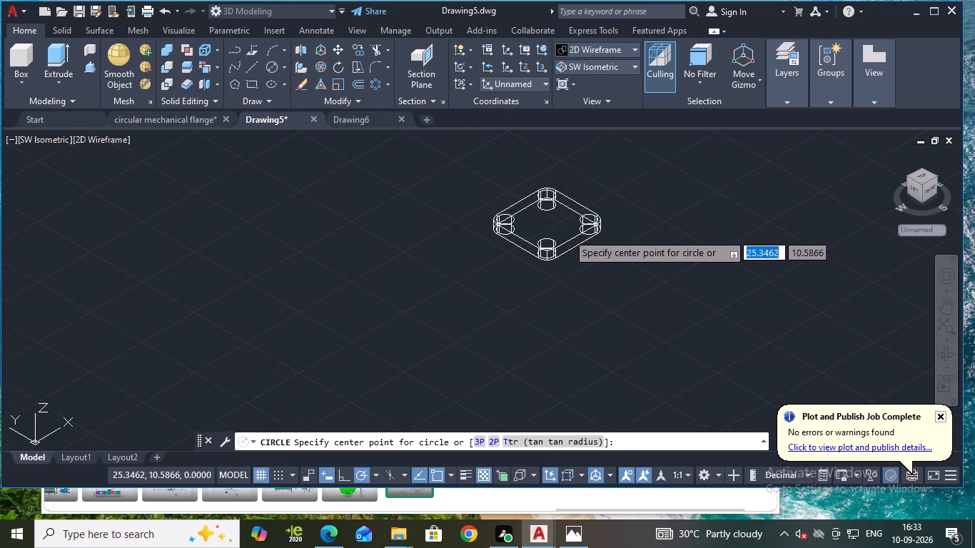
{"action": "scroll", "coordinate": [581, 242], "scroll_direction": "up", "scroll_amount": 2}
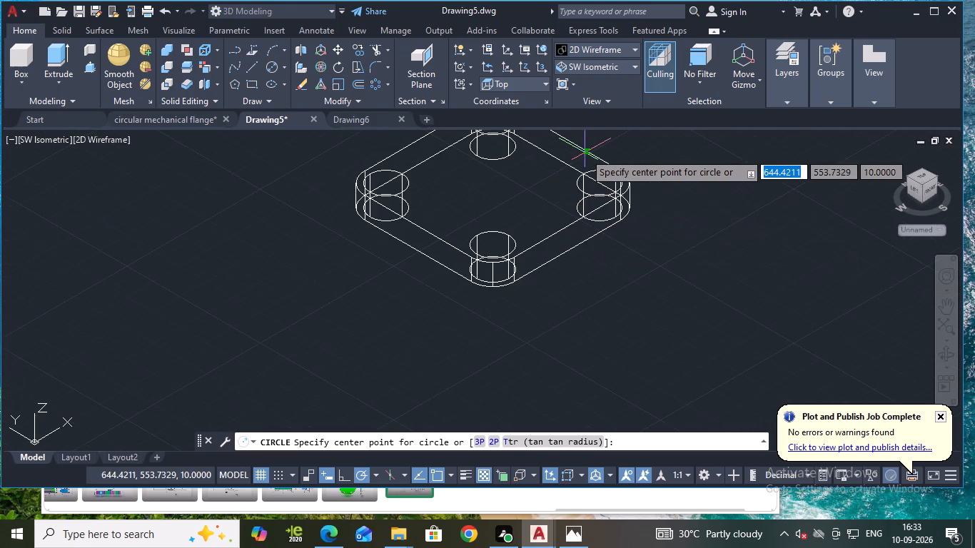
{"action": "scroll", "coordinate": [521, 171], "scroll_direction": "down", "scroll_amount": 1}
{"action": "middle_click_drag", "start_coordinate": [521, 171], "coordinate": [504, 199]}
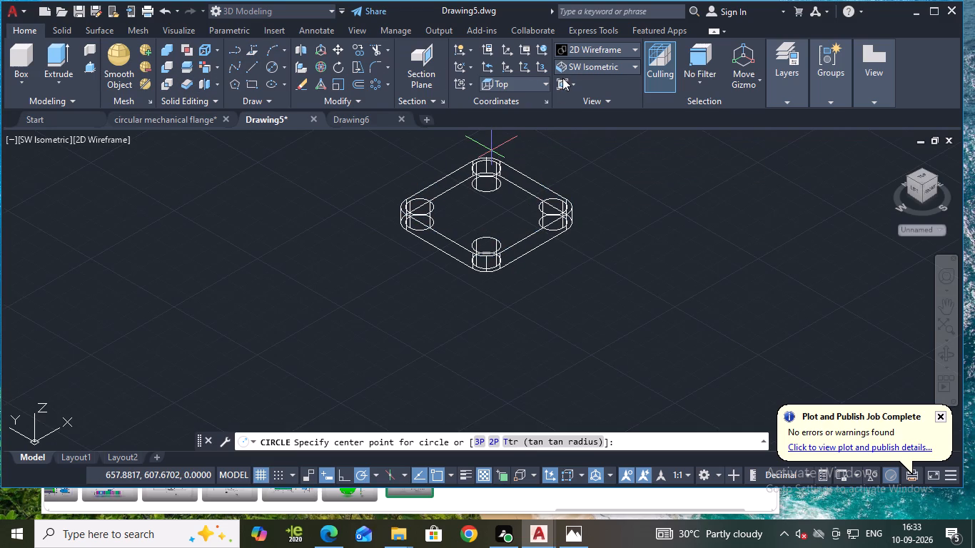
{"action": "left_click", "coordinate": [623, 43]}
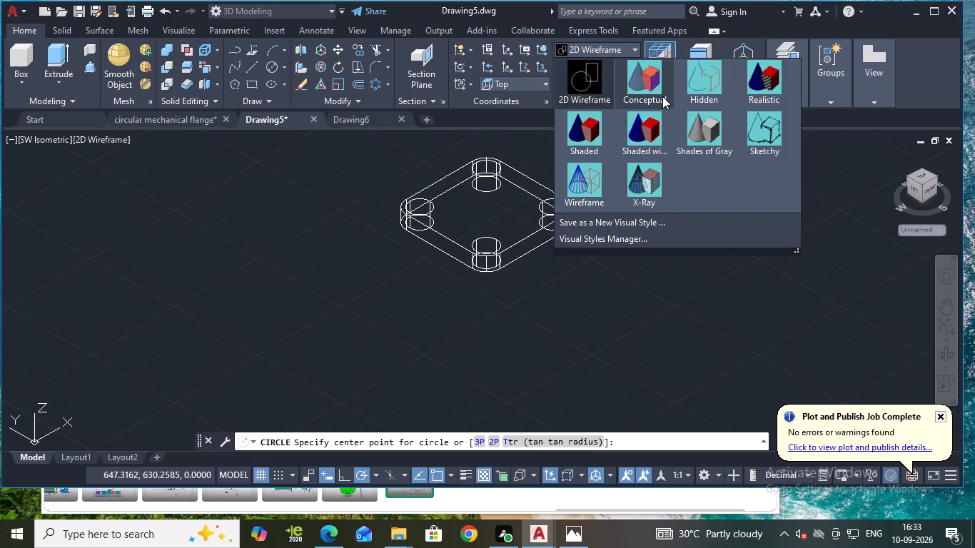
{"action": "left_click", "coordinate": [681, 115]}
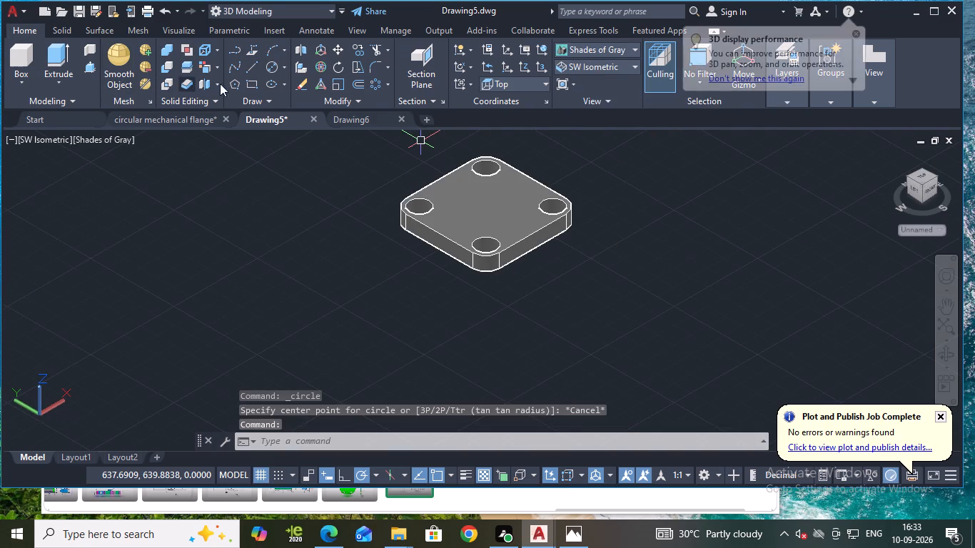
Draw a line about 120 long across the plate's top face along negative Y, starting at the midpoint of its back (north) edge.
{"action": "left_click", "coordinate": [247, 68]}
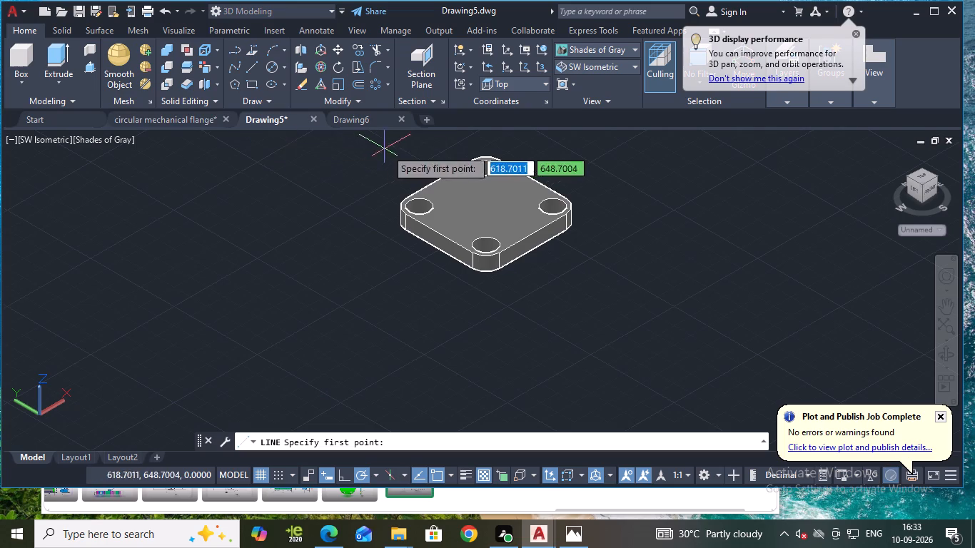
{"action": "left_click", "coordinate": [441, 181]}
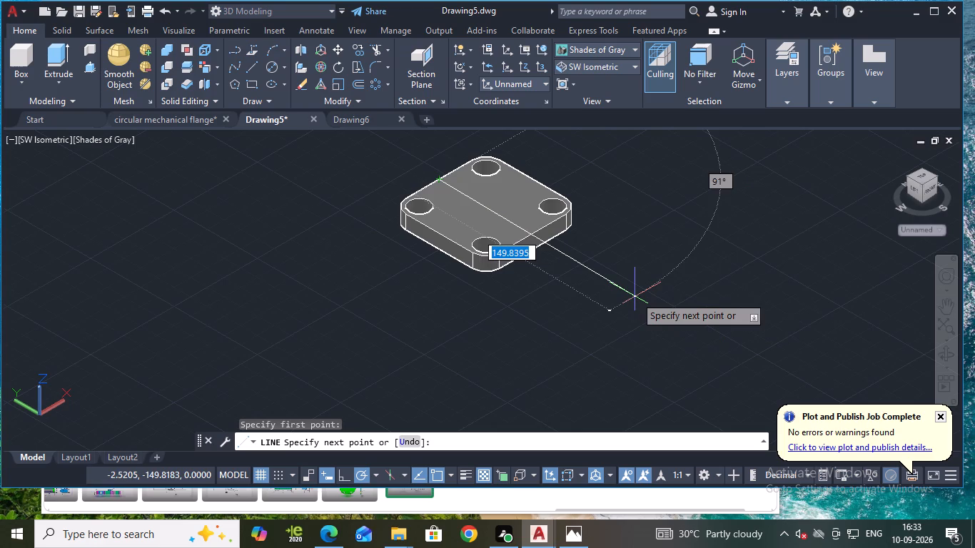
{"action": "left_click", "coordinate": [597, 273]}
{"action": "key", "text": "Escape"}
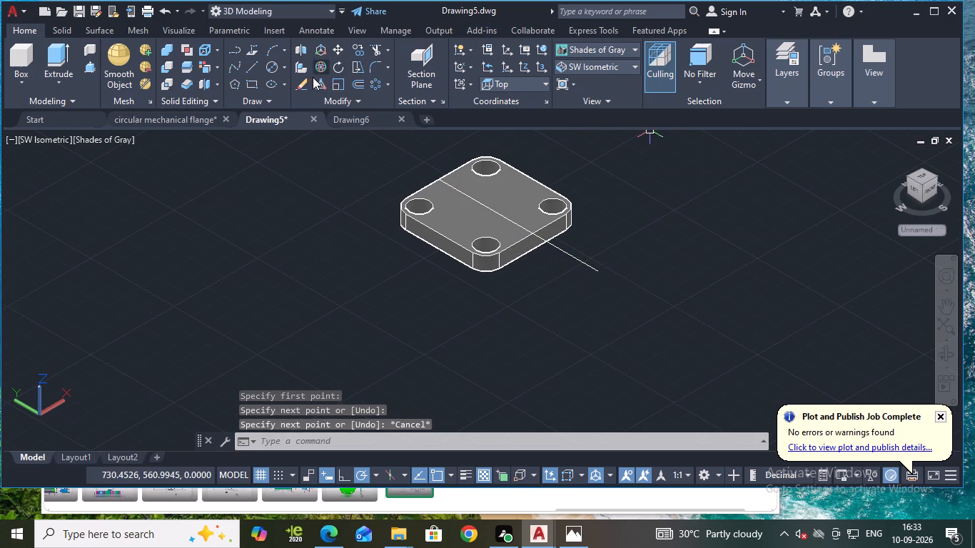
Draw a perpendicular line about 90 long across the top face along X, starting at the midpoint of its west edge.
{"action": "left_click", "coordinate": [251, 66]}
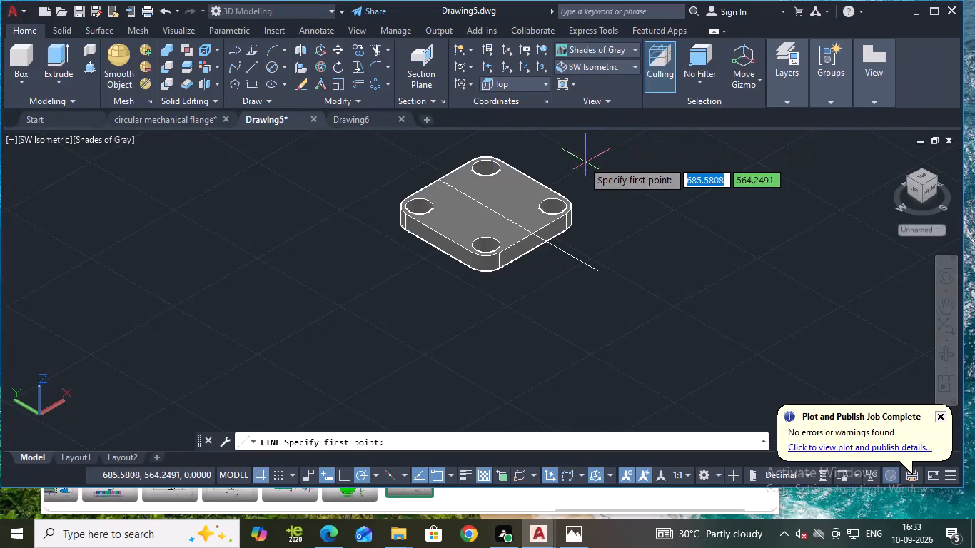
{"action": "left_click", "coordinate": [440, 233]}
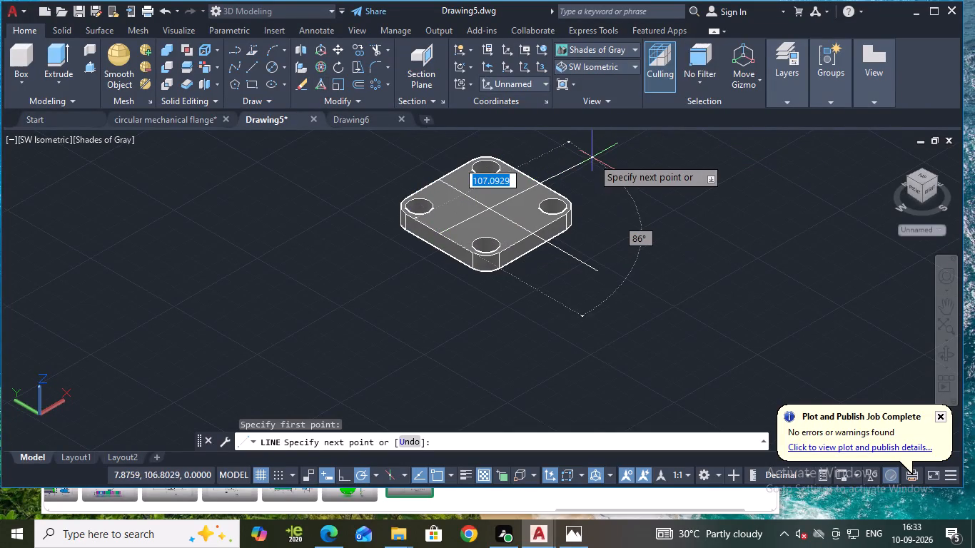
{"action": "middle_click_drag", "start_coordinate": [554, 161], "coordinate": [525, 196]}
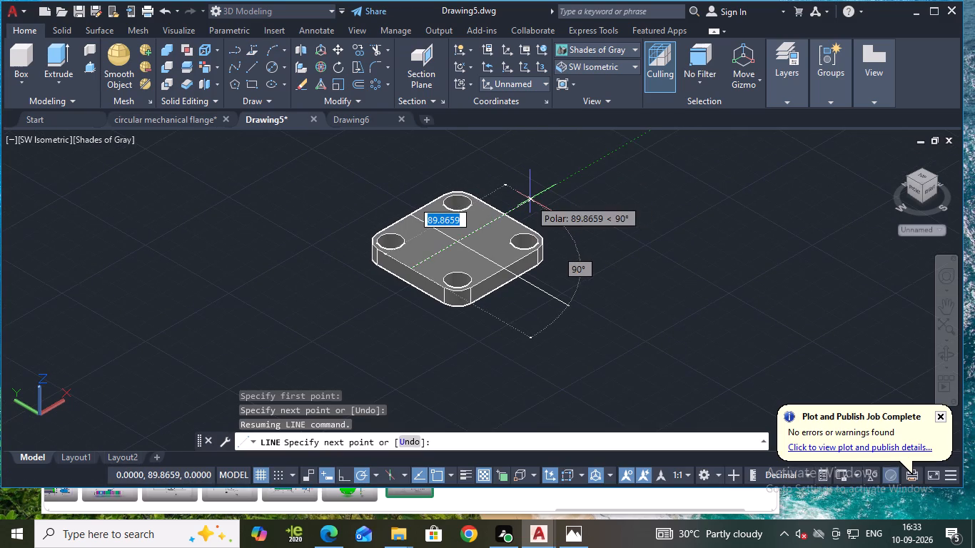
{"action": "left_click", "coordinate": [530, 199]}
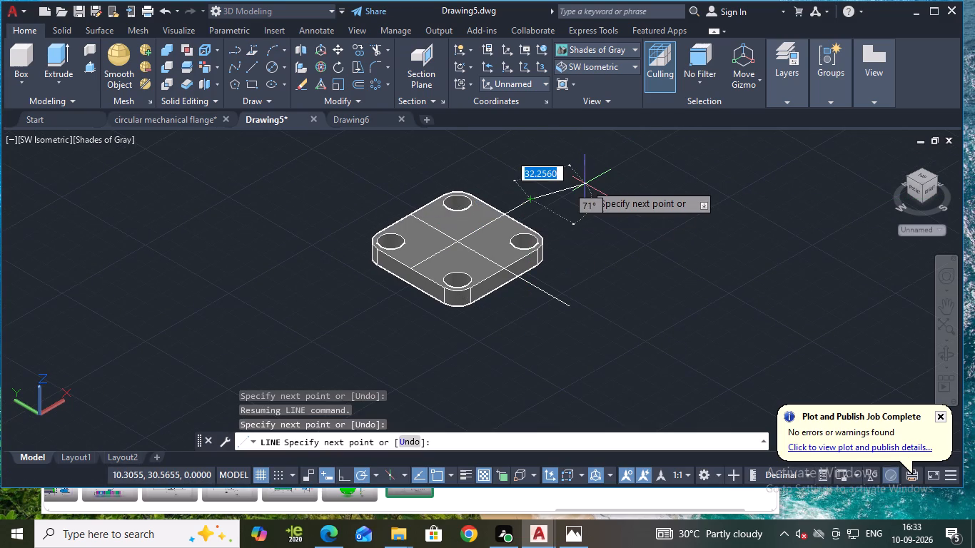
{"action": "key", "text": "Escape"}
Set the visual style to 2D Wireframe.
{"action": "scroll", "coordinate": [530, 201], "scroll_direction": "up", "scroll_amount": 3}
{"action": "scroll", "coordinate": [557, 208], "scroll_direction": "down", "scroll_amount": 1}
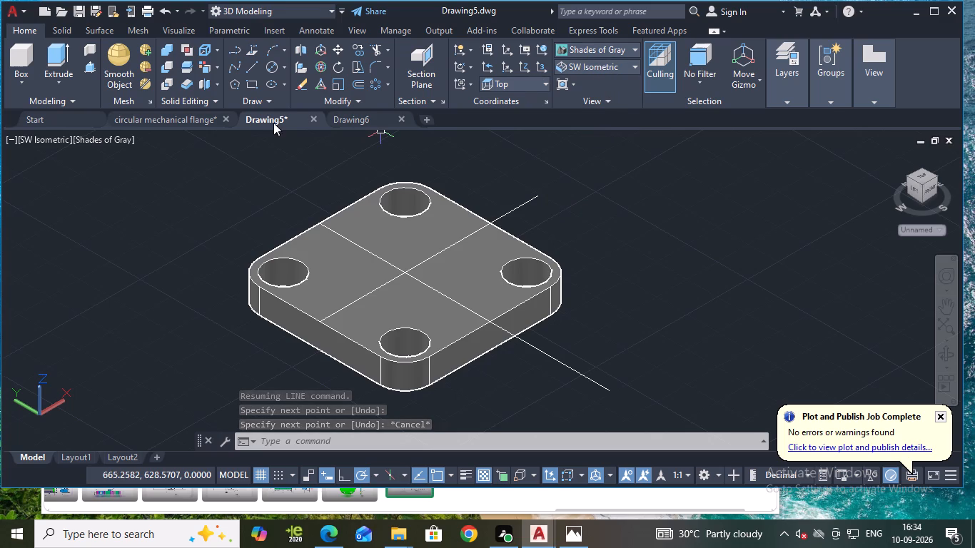
{"action": "left_click", "coordinate": [268, 71]}
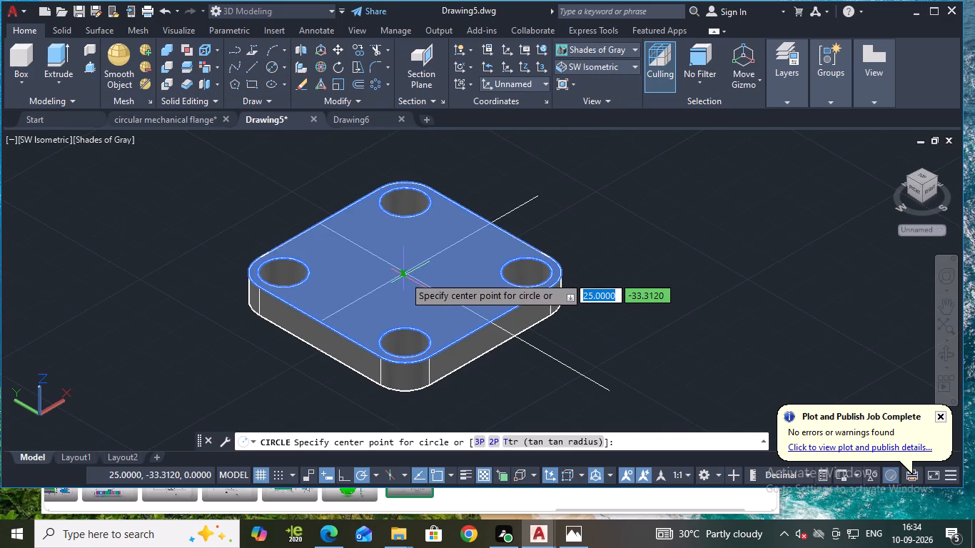
{"action": "scroll", "coordinate": [404, 276], "scroll_direction": "up", "scroll_amount": 2}
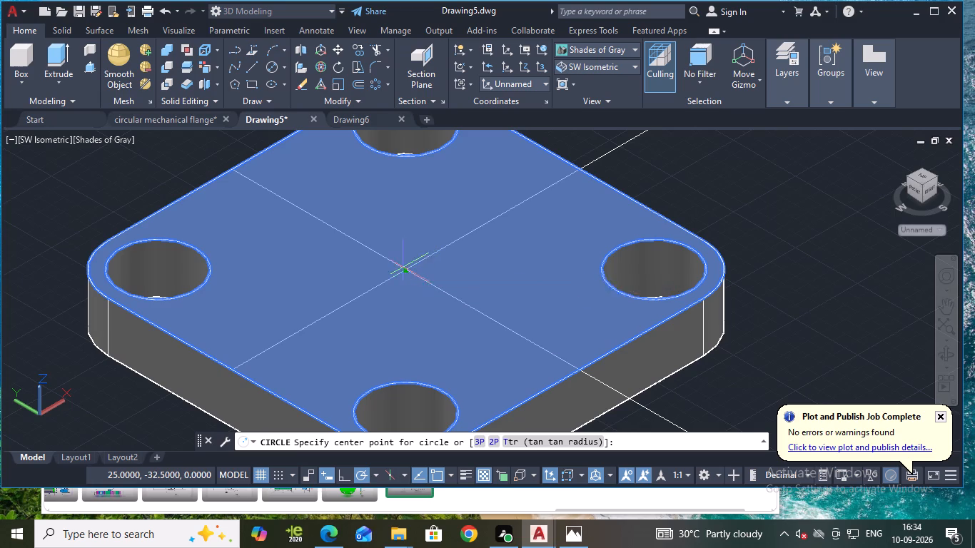
{"action": "scroll", "coordinate": [403, 268], "scroll_direction": "up", "scroll_amount": 1}
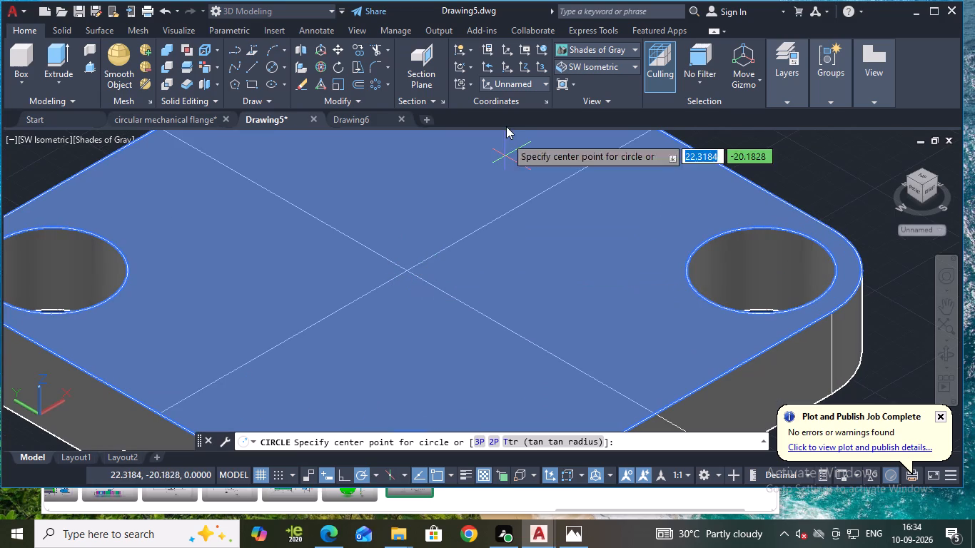
{"action": "left_click", "coordinate": [592, 54]}
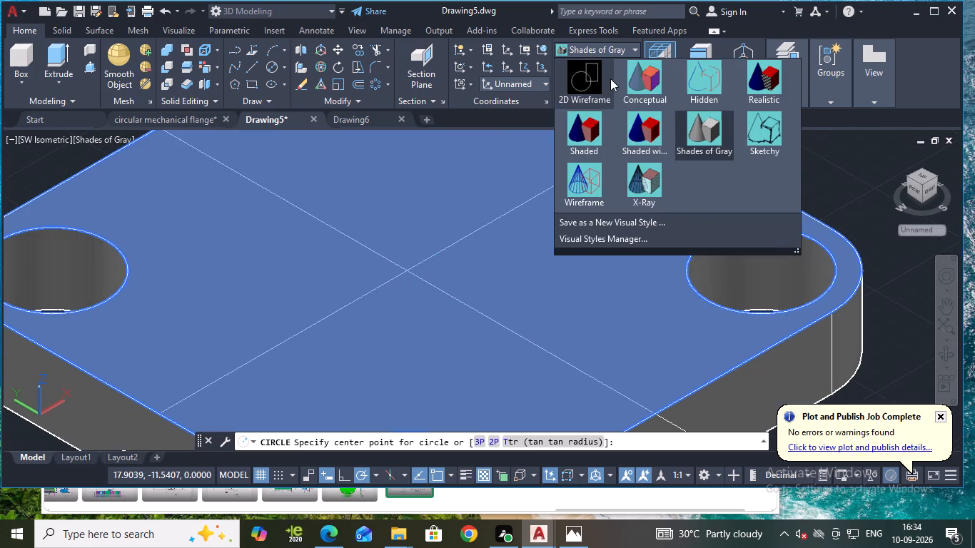
{"action": "left_click", "coordinate": [600, 82]}
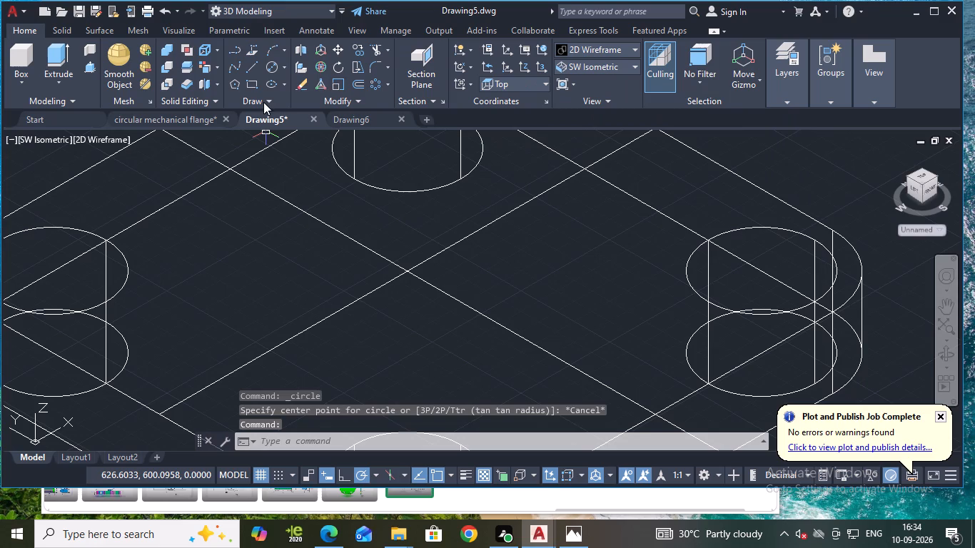
Draw a diameter 30 circle on the plate's top face, centred on the intersection of the two crossing lines.
{"action": "left_click", "coordinate": [271, 66]}
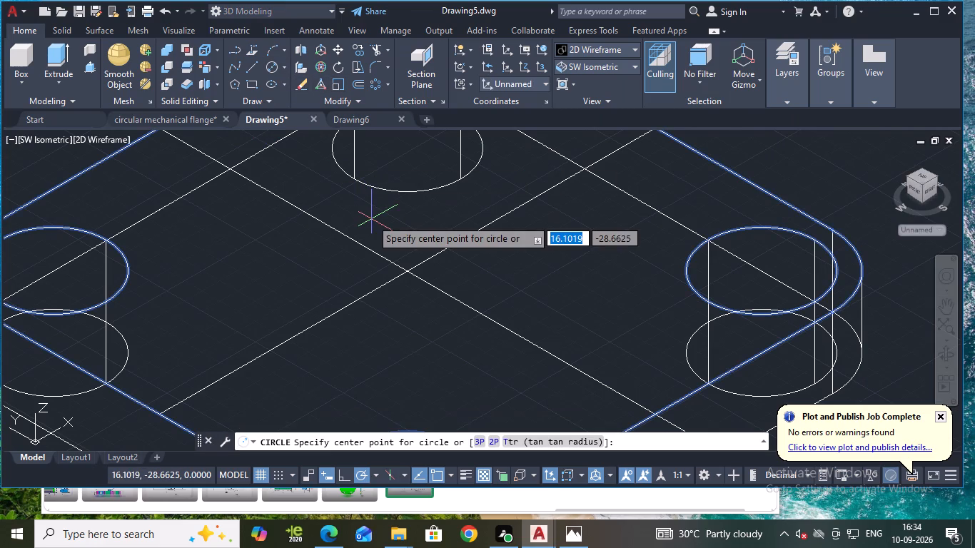
{"action": "left_click", "coordinate": [406, 269]}
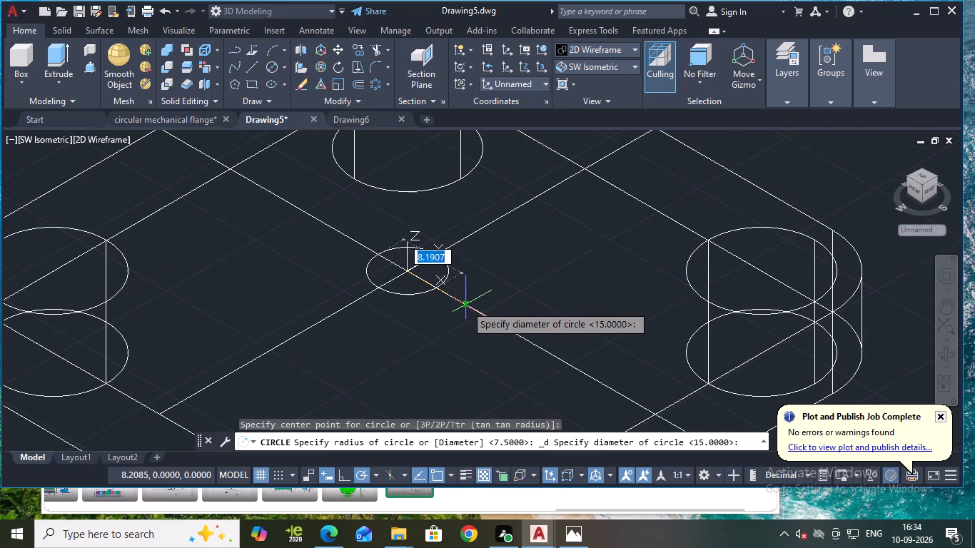
{"action": "key", "text": "d"}
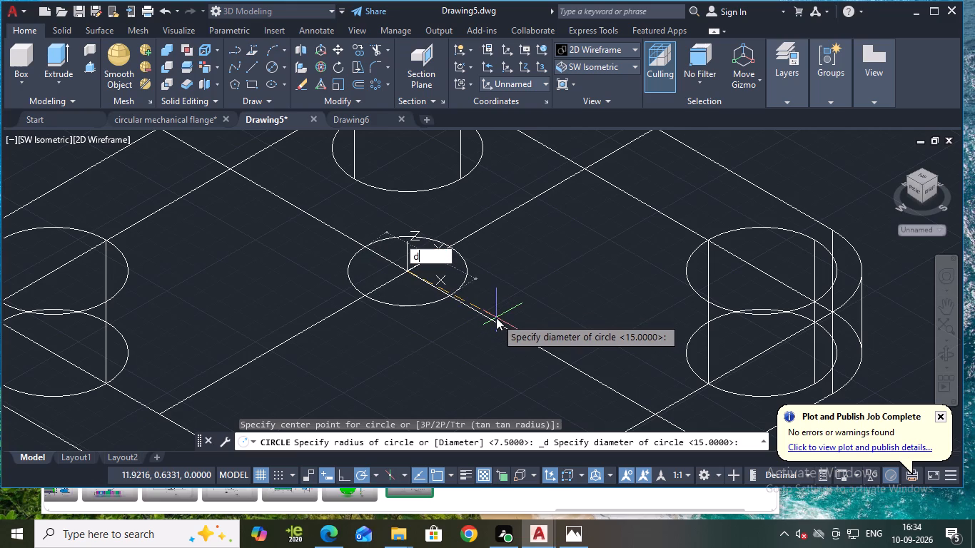
{"action": "key", "text": "Return"}
{"action": "type", "text": "30"}
{"action": "key", "text": "Return"}
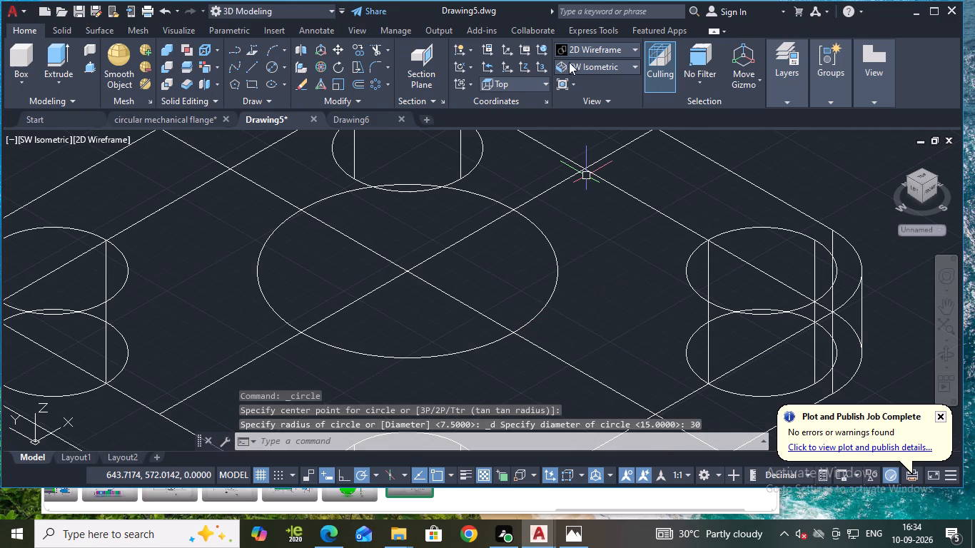
Set the visual style to Shades of Gray.
{"action": "left_click", "coordinate": [589, 46]}
{"action": "left_click", "coordinate": [704, 126]}
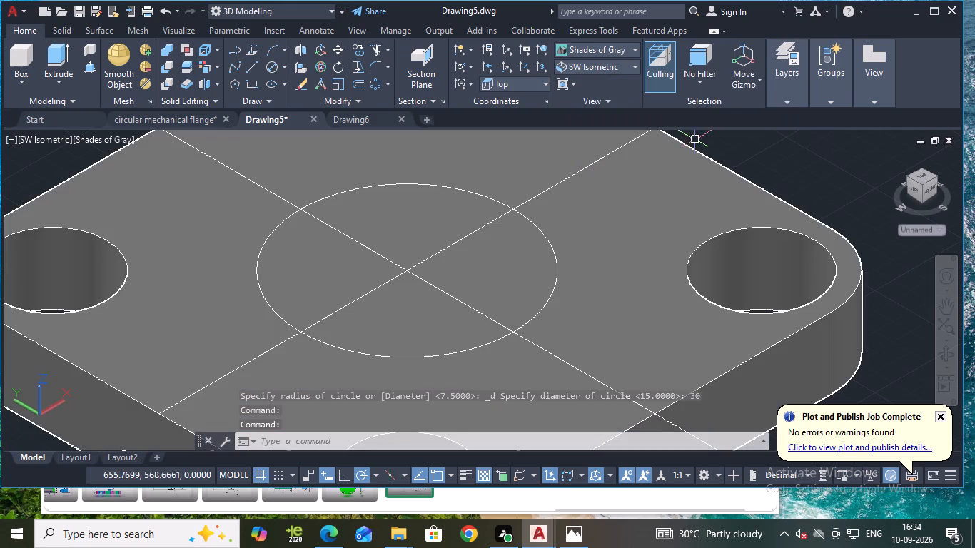
Erase the two crossing construction lines on the plate's top face.
{"action": "scroll", "coordinate": [624, 233], "scroll_direction": "down", "scroll_amount": 1}
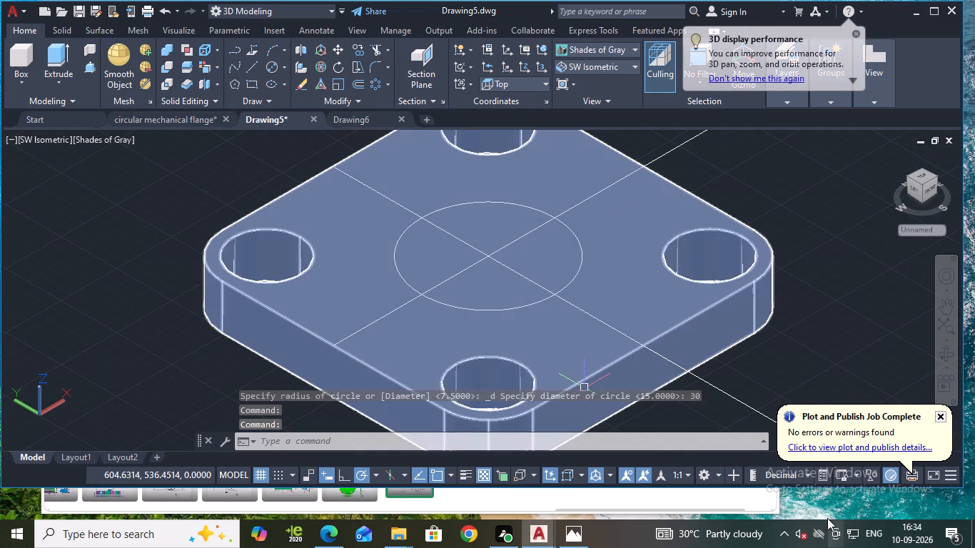
{"action": "left_click", "coordinate": [719, 390]}
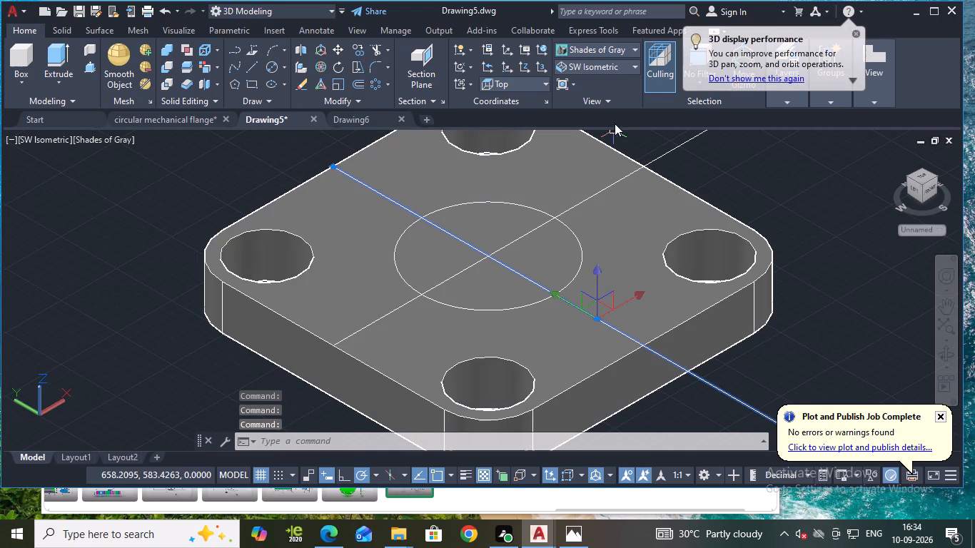
{"action": "left_click", "coordinate": [673, 151]}
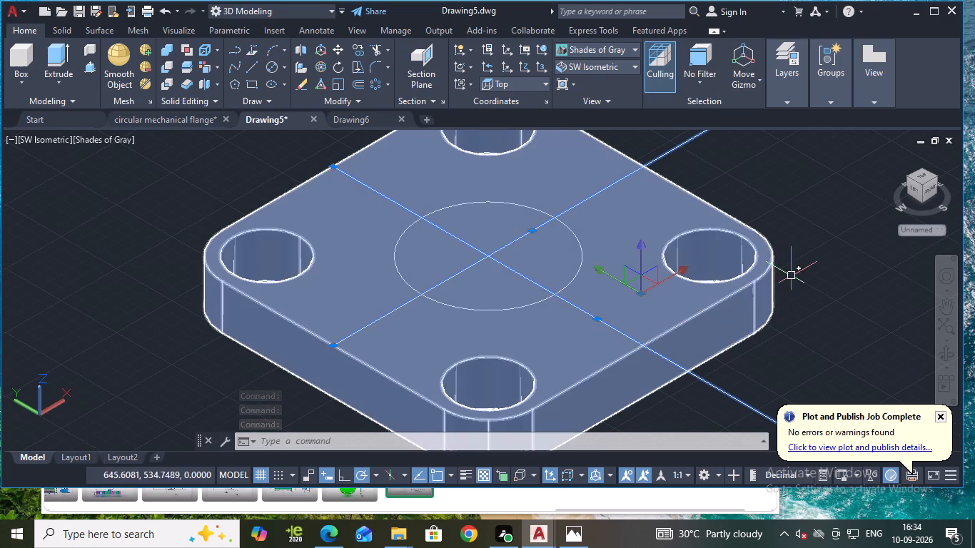
{"action": "key", "text": "e"}
{"action": "key", "text": "Return"}
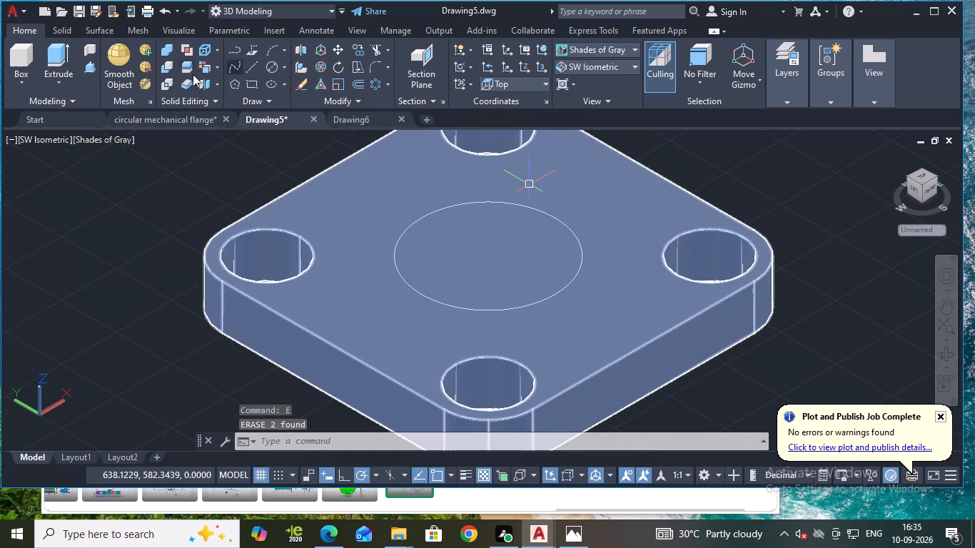
Presspull the diameter 30 circle at the plate's centre upward by 40 into a cylinder.
{"action": "left_click", "coordinate": [89, 67]}
{"action": "left_click", "coordinate": [443, 246]}
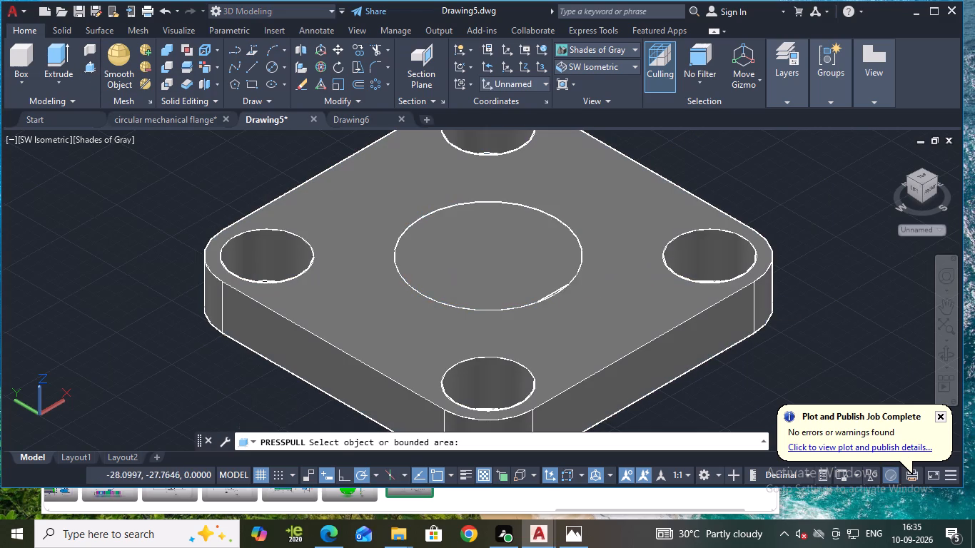
{"action": "middle_click_drag", "start_coordinate": [470, 222], "coordinate": [397, 252]}
{"action": "scroll", "coordinate": [395, 243], "scroll_direction": "down", "scroll_amount": 1}
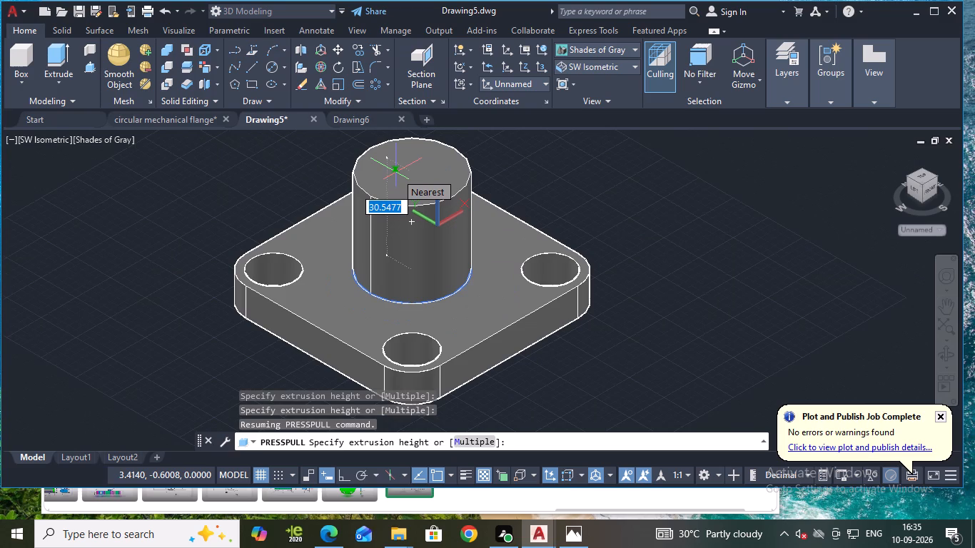
{"action": "type", "text": "40"}
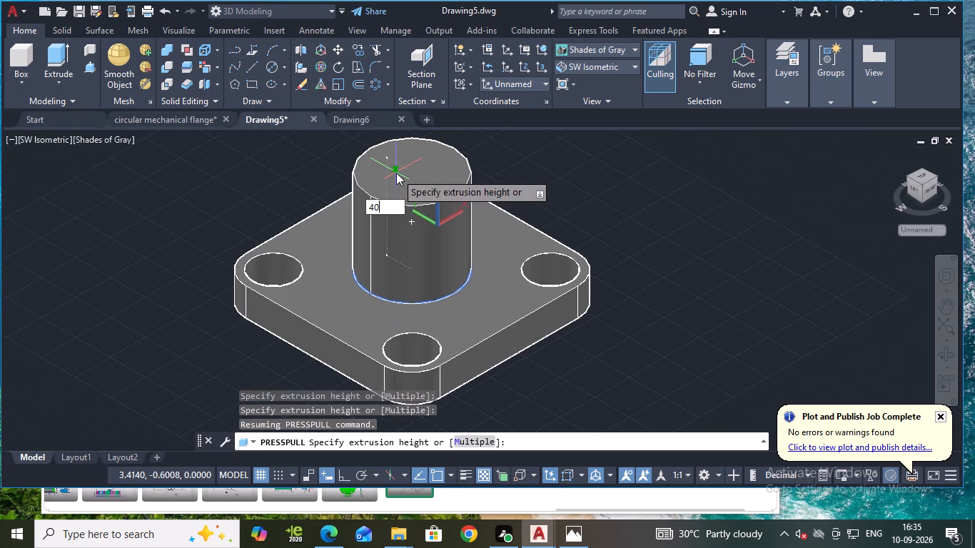
{"action": "key", "text": "Return"}
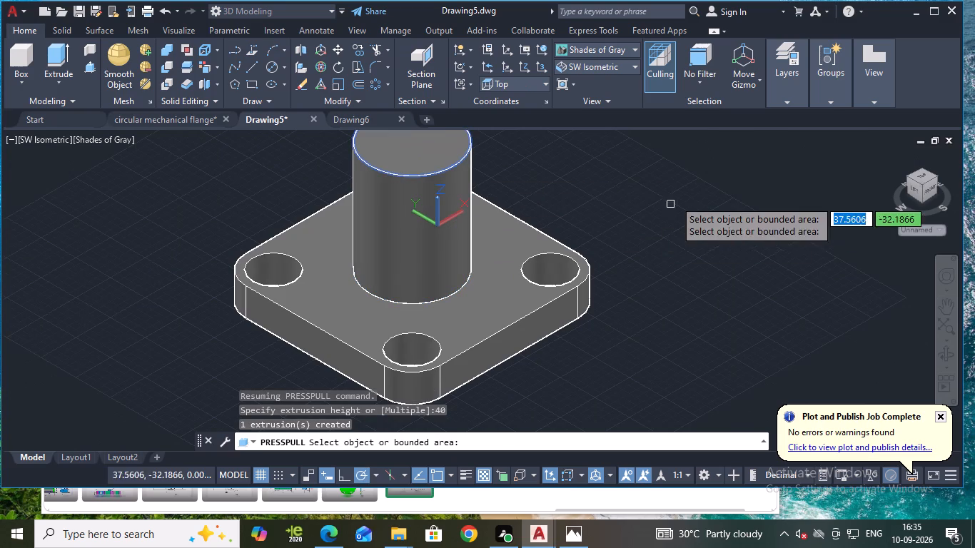
{"action": "scroll", "coordinate": [657, 206], "scroll_direction": "down", "scroll_amount": 1}
{"action": "middle_click_drag", "start_coordinate": [657, 206], "coordinate": [637, 249]}
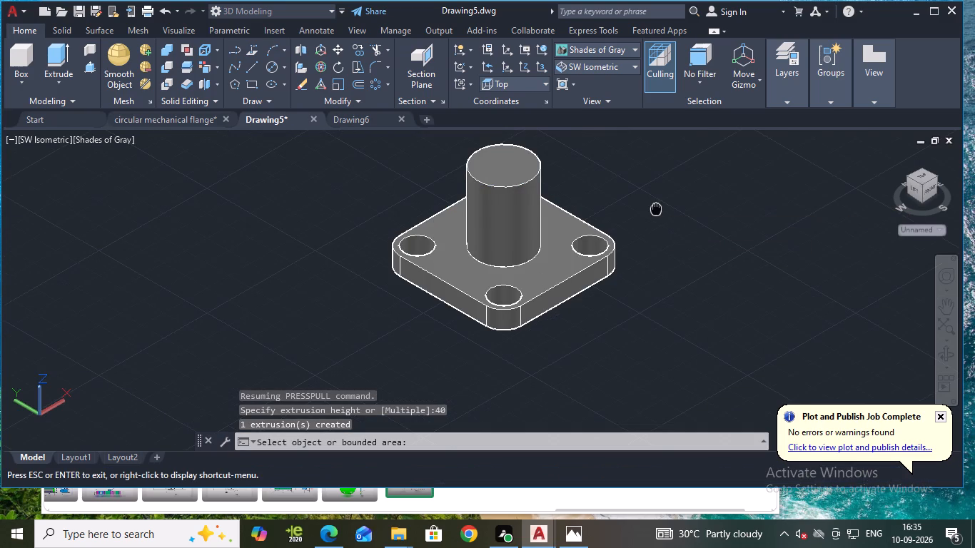
{"action": "key", "text": "Escape"}
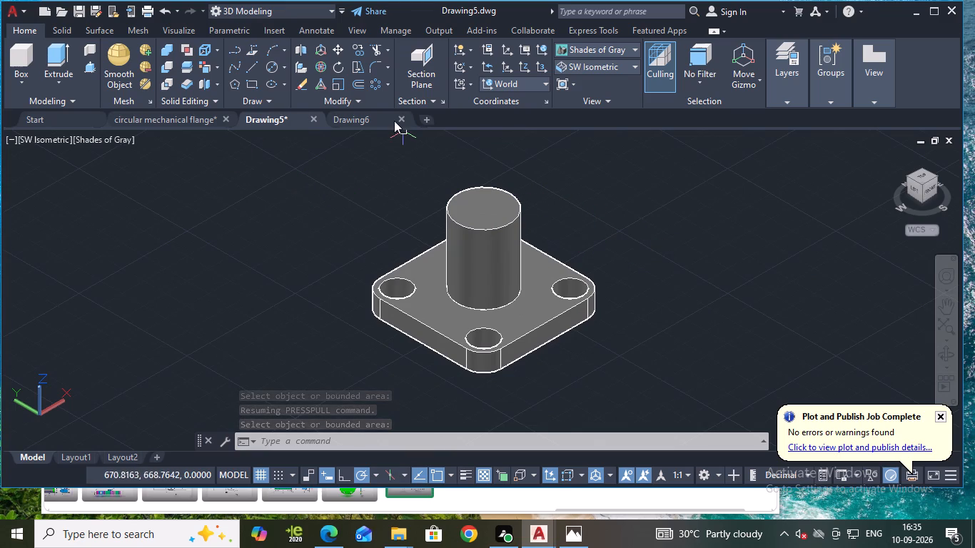
Draw a diameter 40 circle centred on the top face of the diameter 30 cylinder.
{"action": "left_click", "coordinate": [274, 67]}
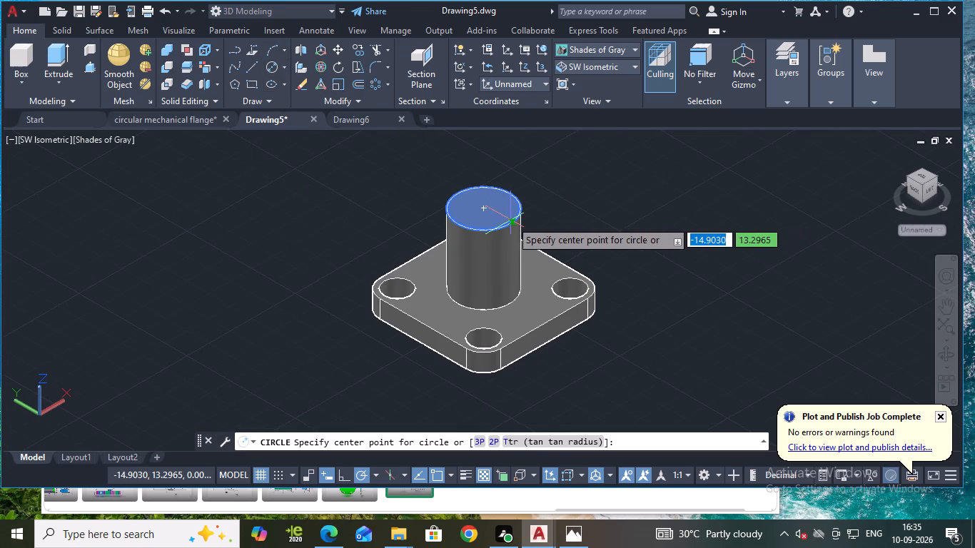
{"action": "left_click", "coordinate": [486, 209]}
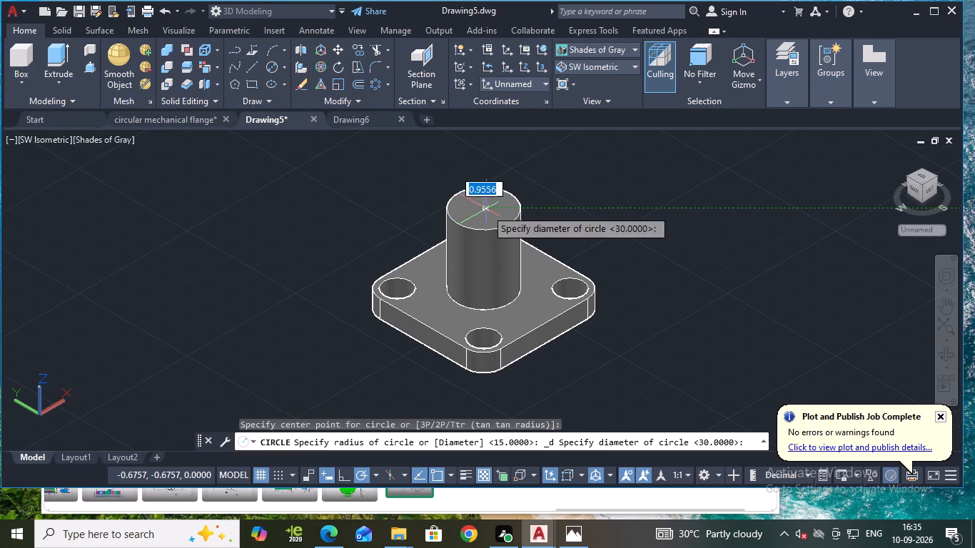
{"action": "scroll", "coordinate": [491, 211], "scroll_direction": "up", "scroll_amount": 2}
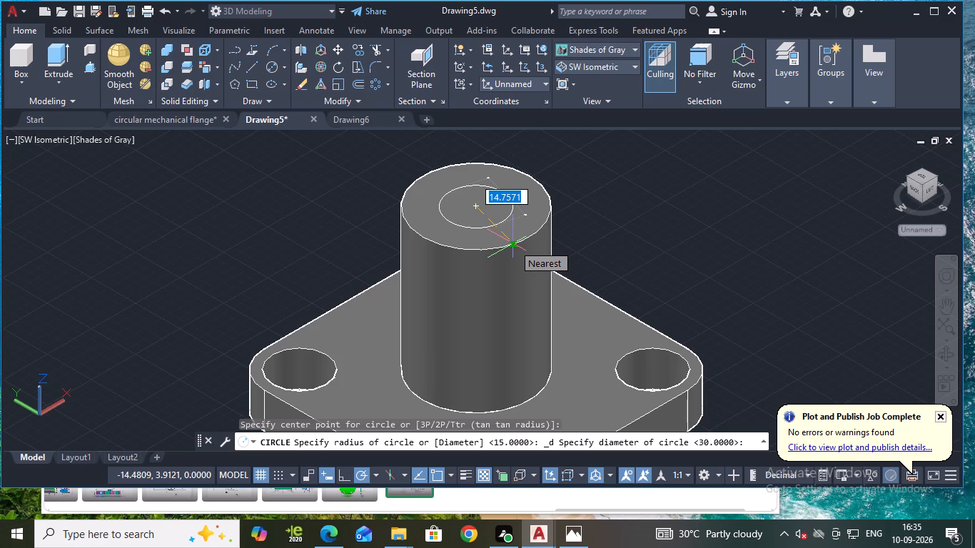
{"action": "type", "text": "40"}
{"action": "key", "text": "Return"}
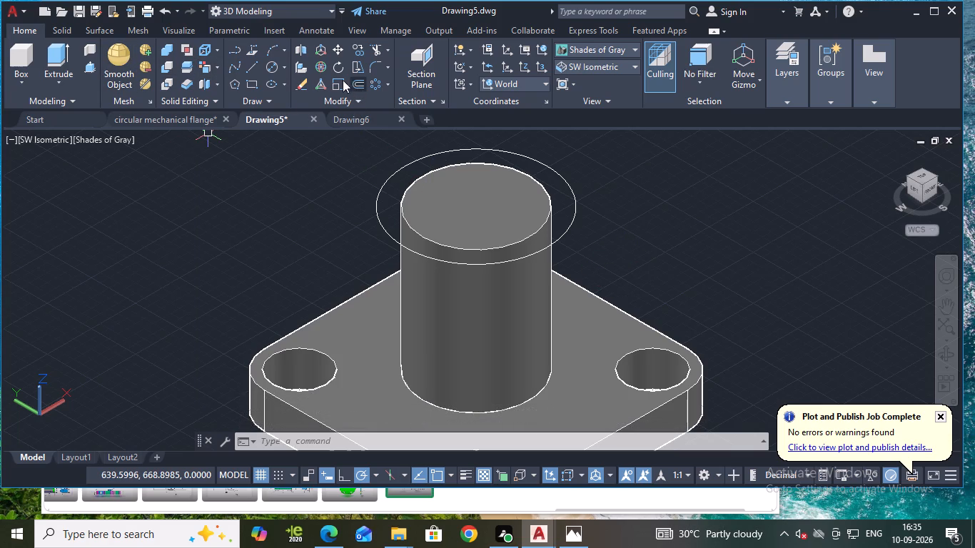
Presspull the diameter 40 circle upward by 30 to form the second cylinder.
{"action": "left_click", "coordinate": [86, 71]}
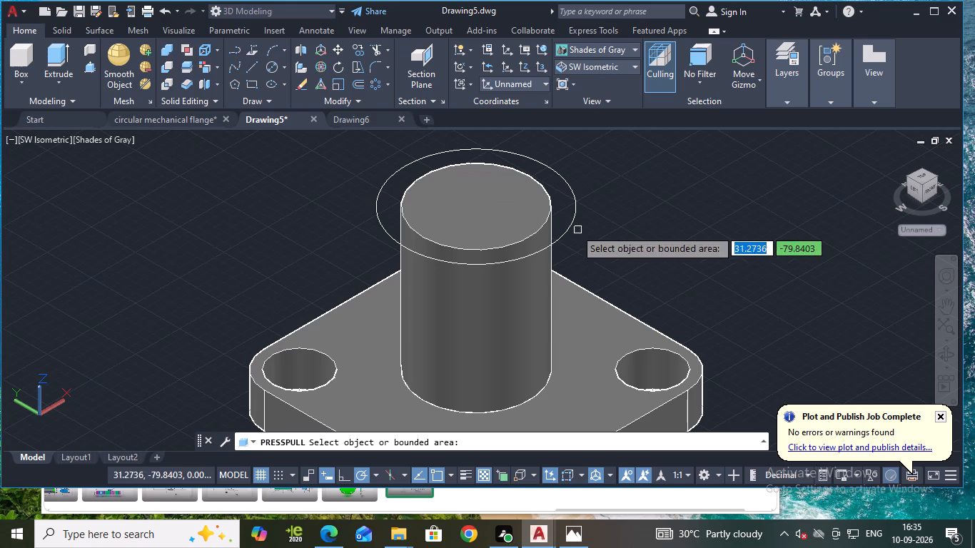
{"action": "left_click", "coordinate": [562, 225]}
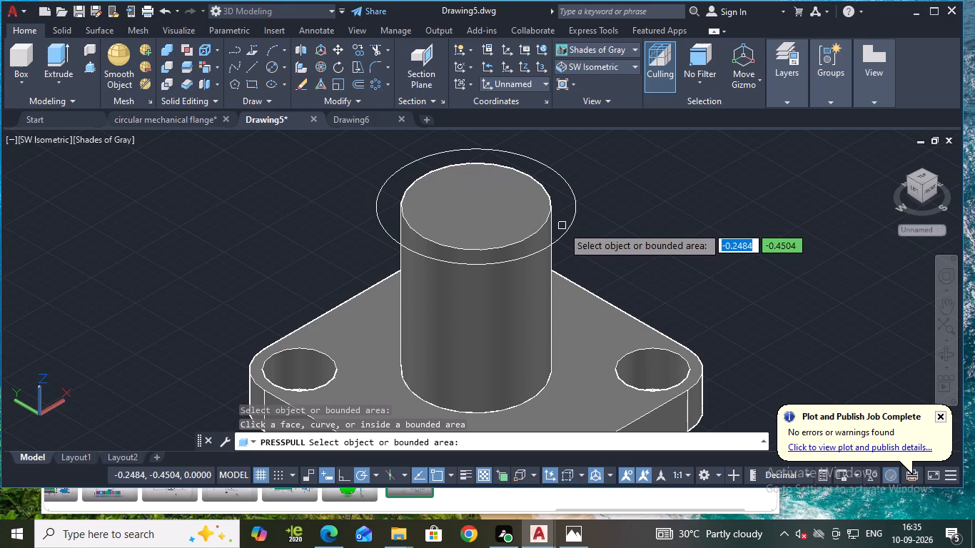
{"action": "left_click", "coordinate": [570, 230]}
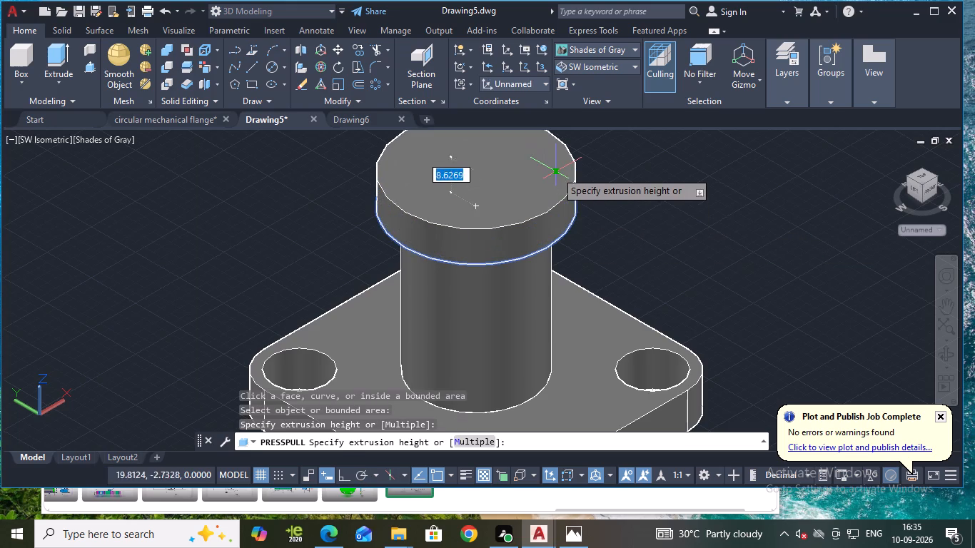
{"action": "middle_click_drag", "start_coordinate": [581, 216], "coordinate": [534, 268]}
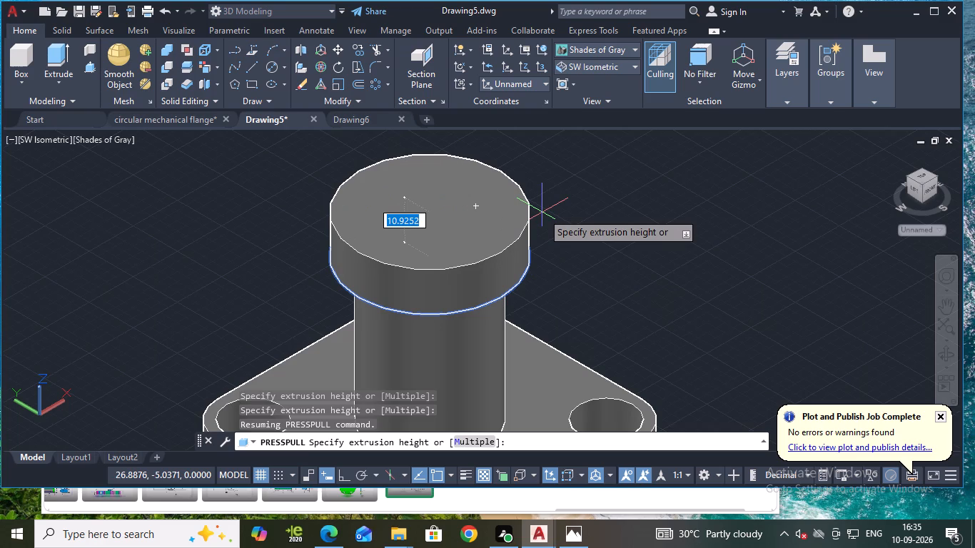
{"action": "type", "text": "30"}
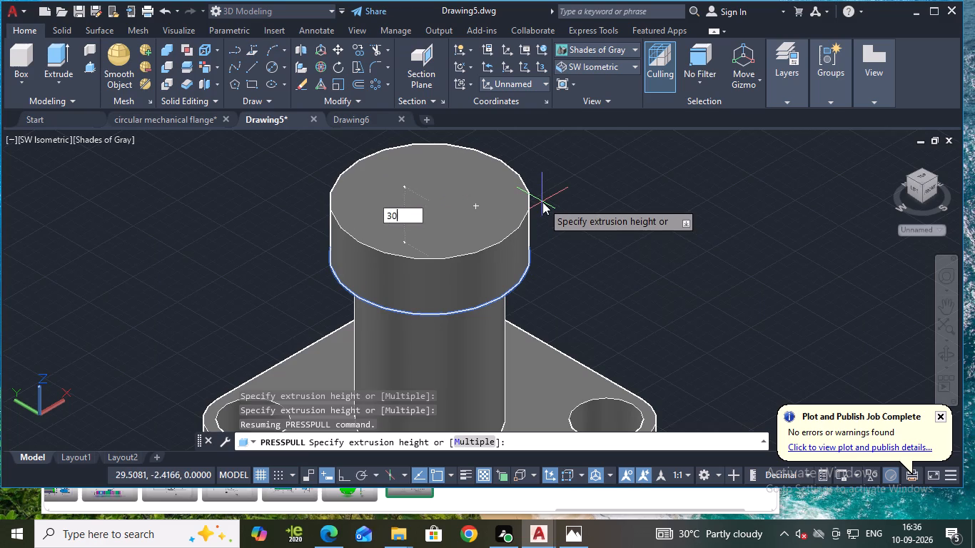
{"action": "key", "text": "Return"}
{"action": "scroll", "coordinate": [552, 208], "scroll_direction": "down", "scroll_amount": 2}
{"action": "middle_click_drag", "start_coordinate": [568, 210], "coordinate": [564, 224]}
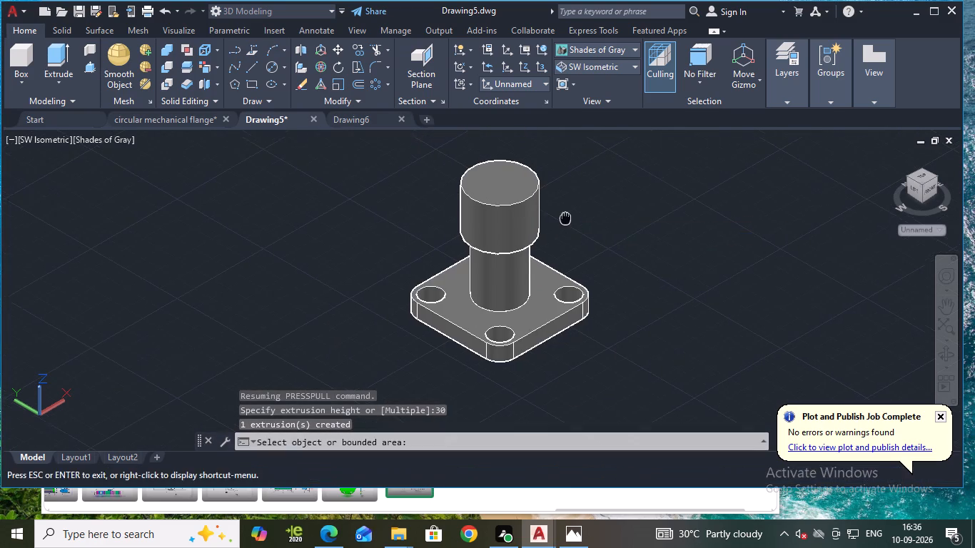
{"action": "middle_click_drag", "start_coordinate": [564, 224], "coordinate": [557, 235]}
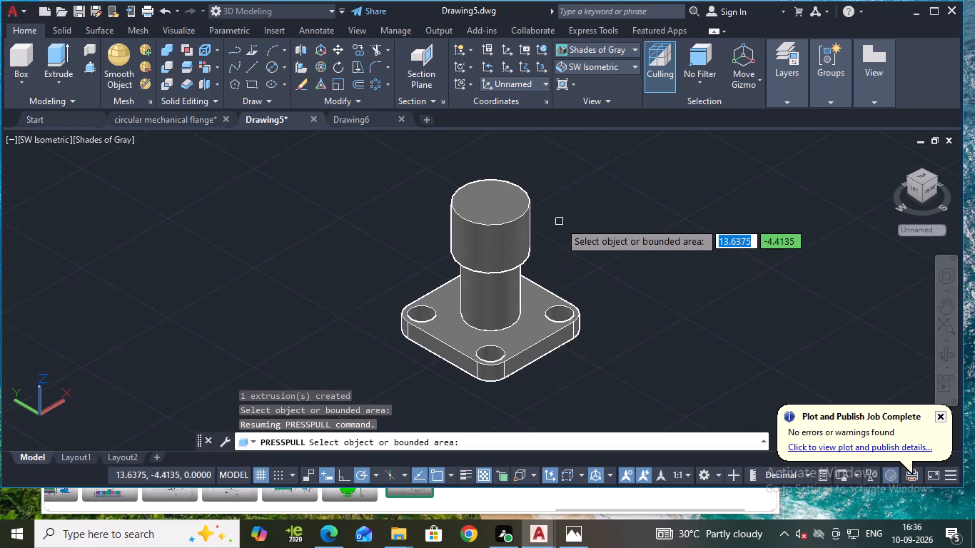
{"action": "middle_click_drag", "start_coordinate": [557, 220], "coordinate": [547, 252]}
Draw a diameter 50 circle centred on the top face of the diameter 40 cylinder.
{"action": "left_click", "coordinate": [264, 68]}
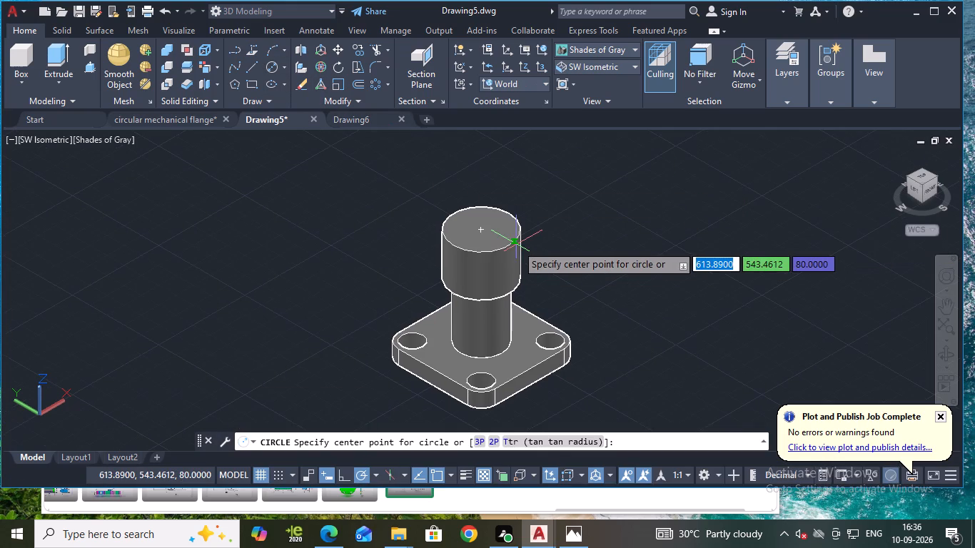
{"action": "scroll", "coordinate": [500, 223], "scroll_direction": "down", "scroll_amount": 1}
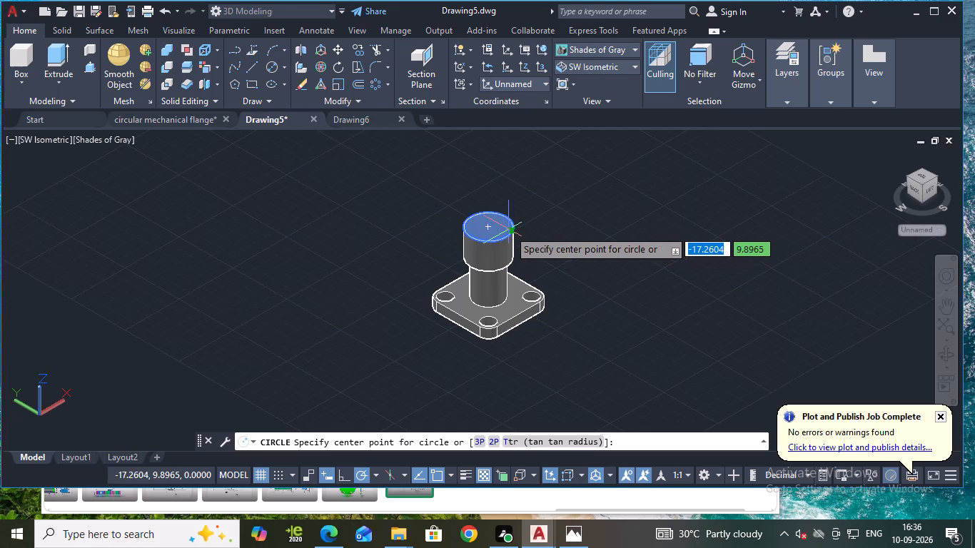
{"action": "left_click", "coordinate": [490, 228]}
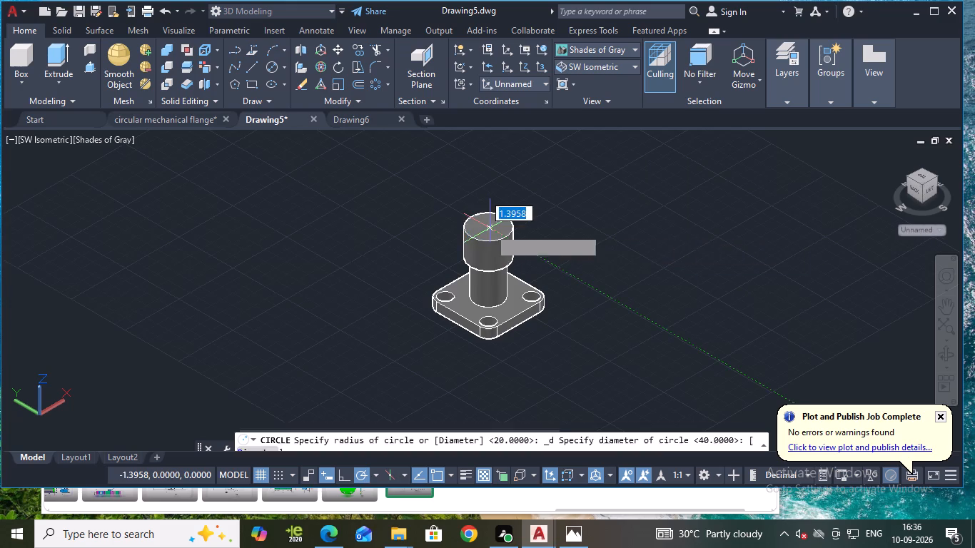
{"action": "scroll", "coordinate": [490, 228], "scroll_direction": "up", "scroll_amount": 2}
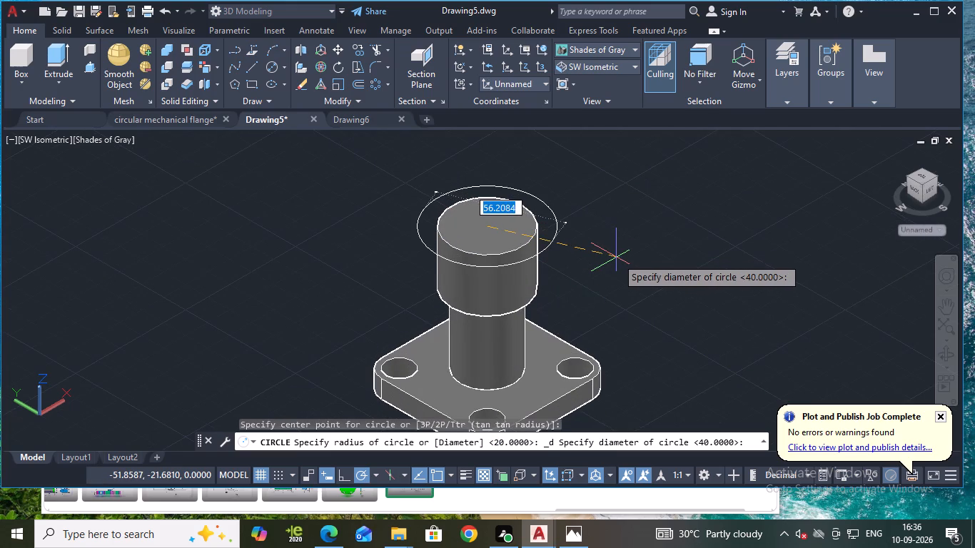
{"action": "key", "text": "d"}
{"action": "key", "text": "Return"}
{"action": "key", "text": "5"}
{"action": "key", "text": "0"}
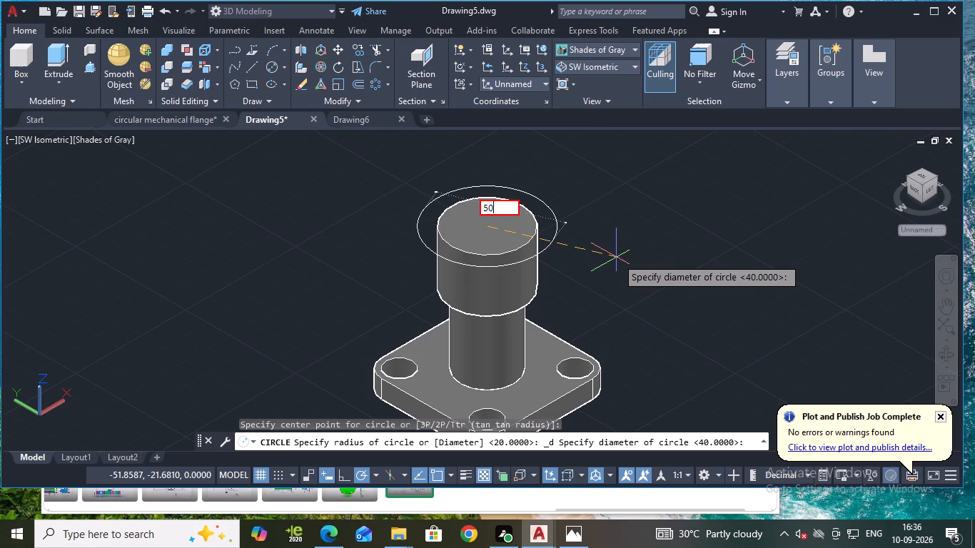
{"action": "key", "text": "Return"}
{"action": "key", "text": "Escape"}
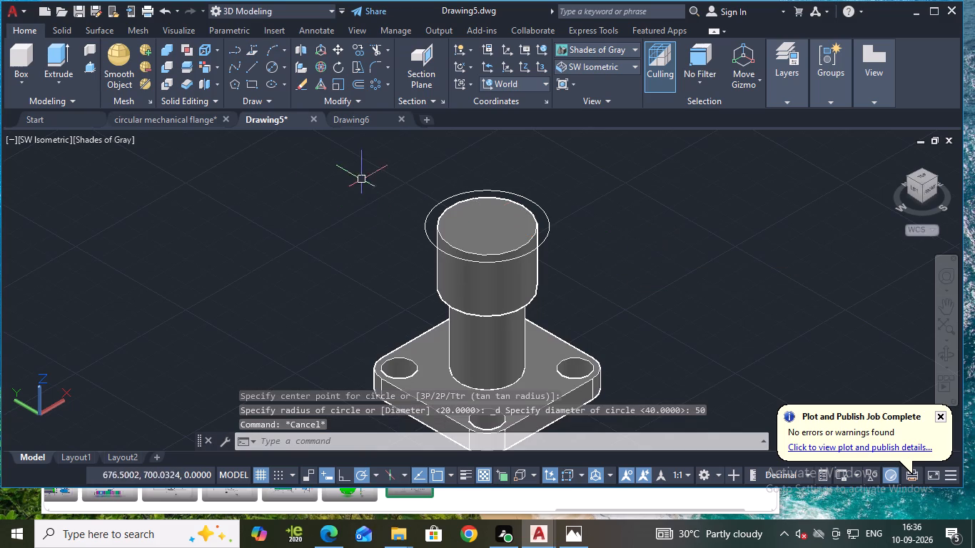
Presspull the diameter 50 circle upward by 30 to form the third cylinder.
{"action": "middle_click_drag", "start_coordinate": [313, 197], "coordinate": [265, 232]}
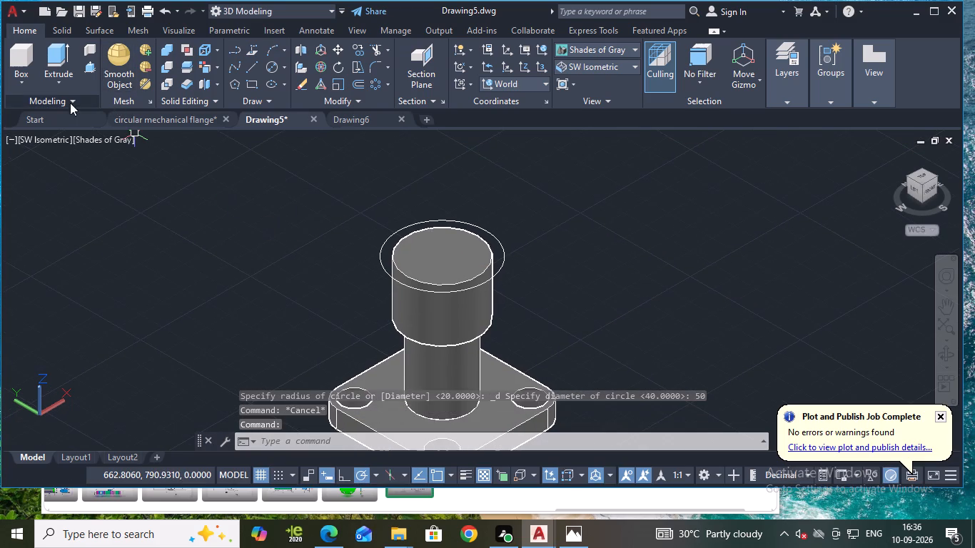
{"action": "left_click", "coordinate": [89, 67]}
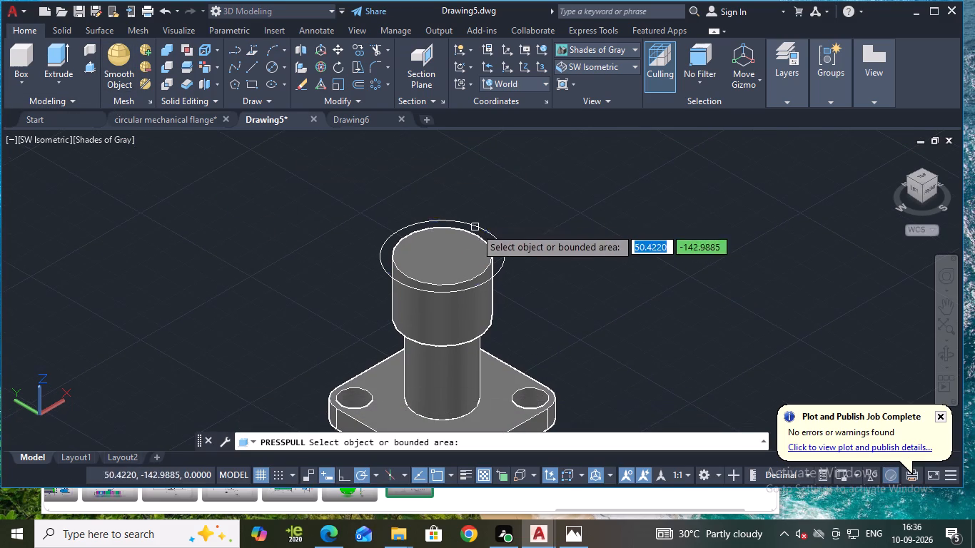
{"action": "left_click", "coordinate": [498, 243]}
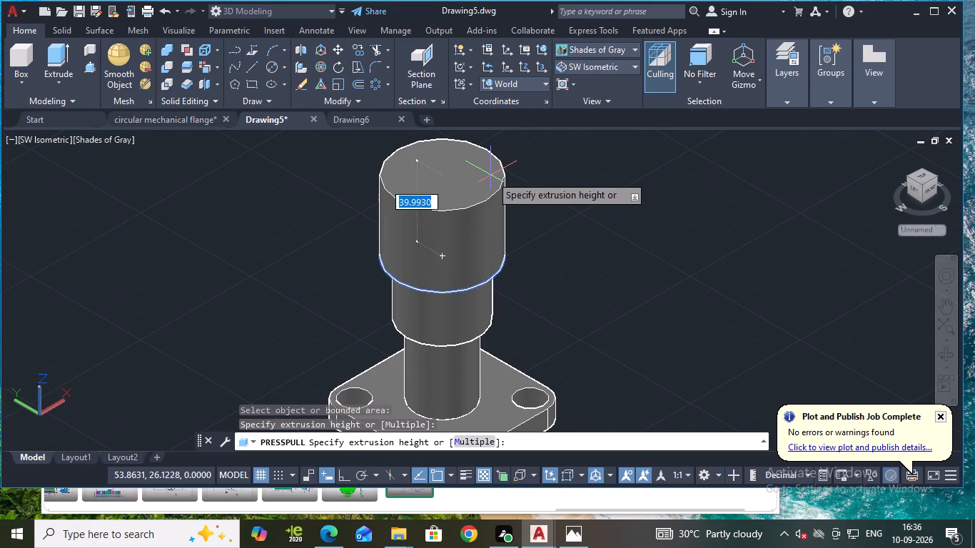
{"action": "type", "text": "30"}
{"action": "key", "text": "Return"}
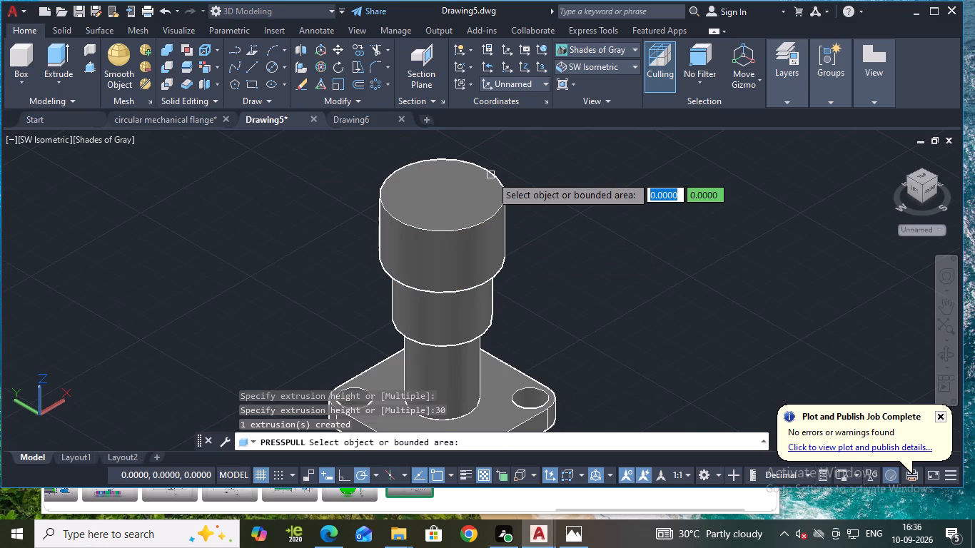
{"action": "scroll", "coordinate": [492, 176], "scroll_direction": "down", "scroll_amount": 2}
{"action": "scroll", "coordinate": [565, 236], "scroll_direction": "up", "scroll_amount": 1}
{"action": "middle_click_drag", "start_coordinate": [515, 205], "coordinate": [575, 263]}
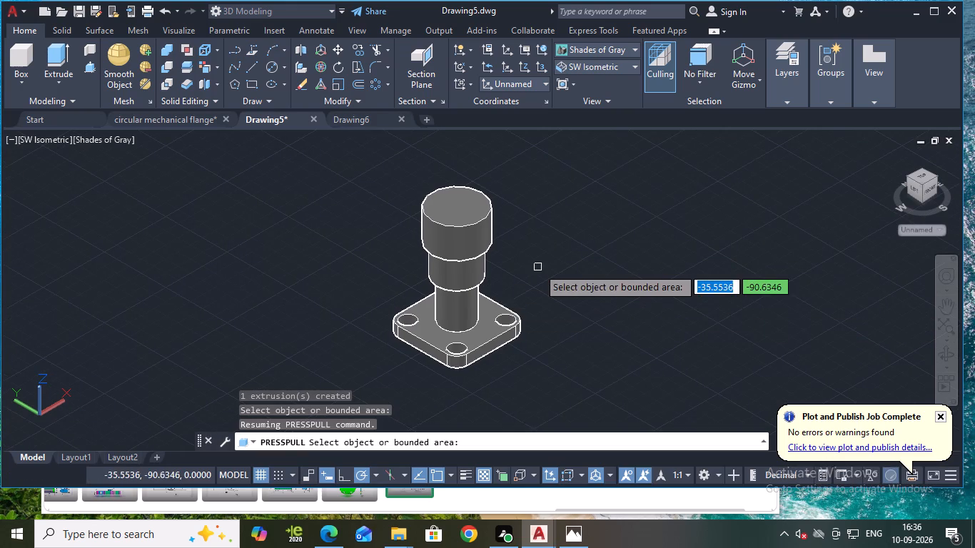
{"action": "middle_click_drag", "start_coordinate": [562, 230], "coordinate": [525, 307]}
{"action": "scroll", "coordinate": [520, 288], "scroll_direction": "up", "scroll_amount": 1}
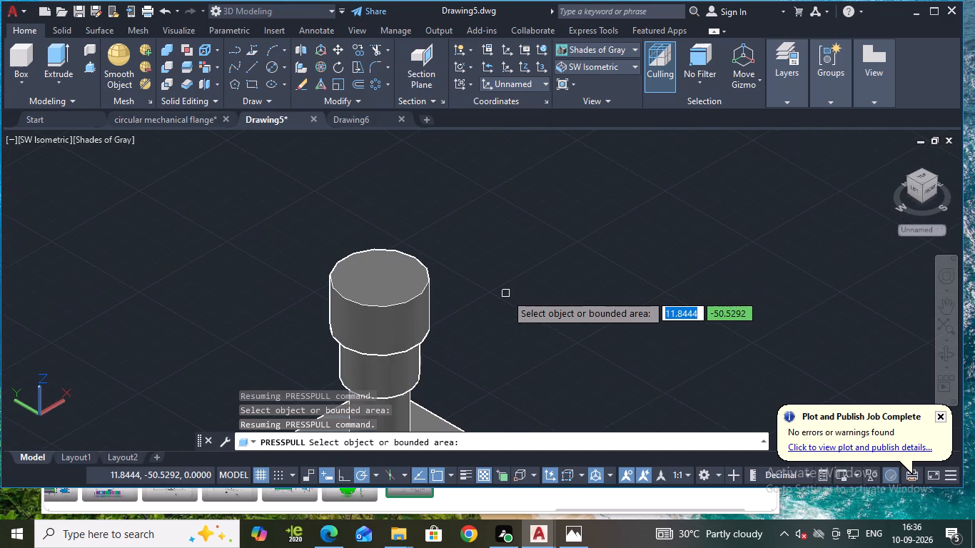
{"action": "key", "text": "Escape"}
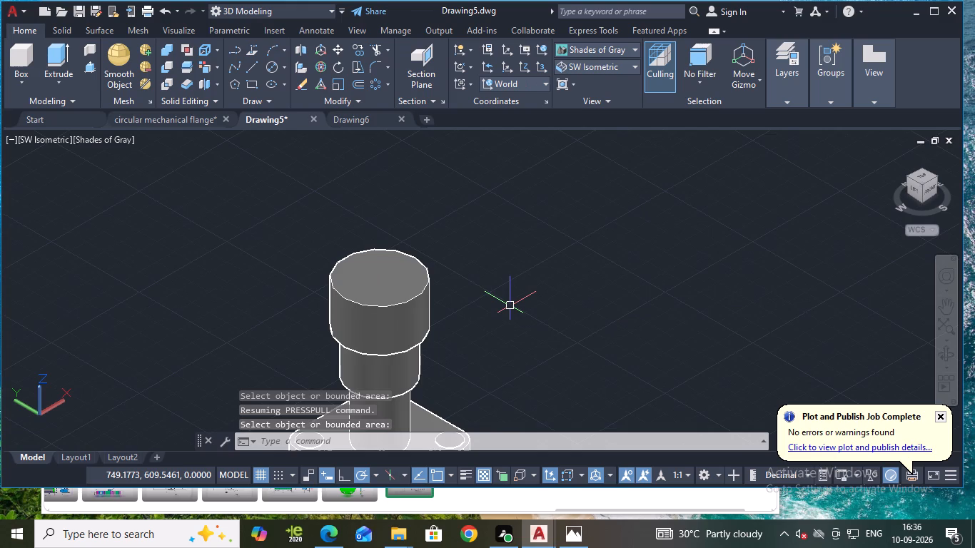
Fillet the top edge of the diameter 50 cylinder with a radius of 10.
{"action": "scroll", "coordinate": [504, 308], "scroll_direction": "up", "scroll_amount": 1}
{"action": "middle_click", "coordinate": [496, 313]}
{"action": "middle_click_drag", "start_coordinate": [496, 313], "coordinate": [521, 295]}
{"action": "key", "text": "Escape"}
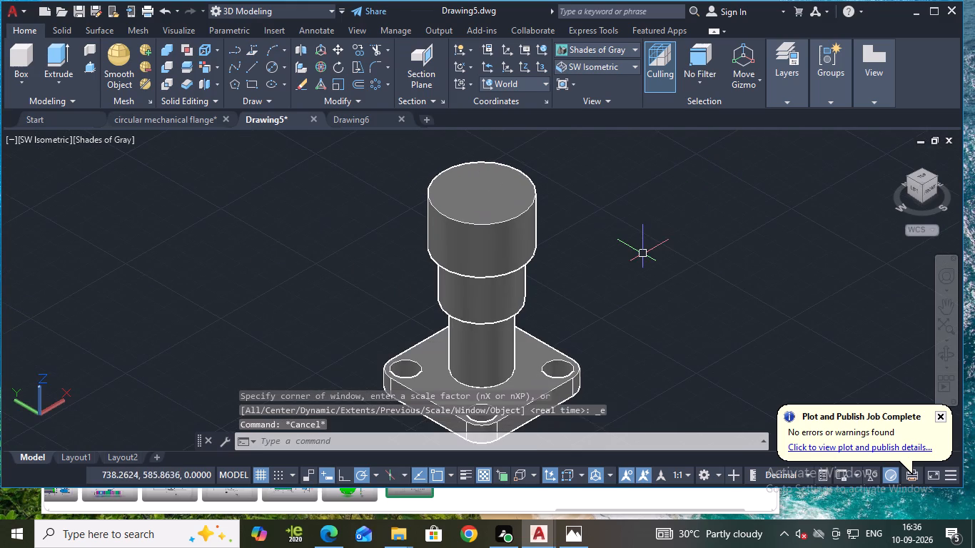
{"action": "middle_click_drag", "start_coordinate": [642, 251], "coordinate": [629, 273]}
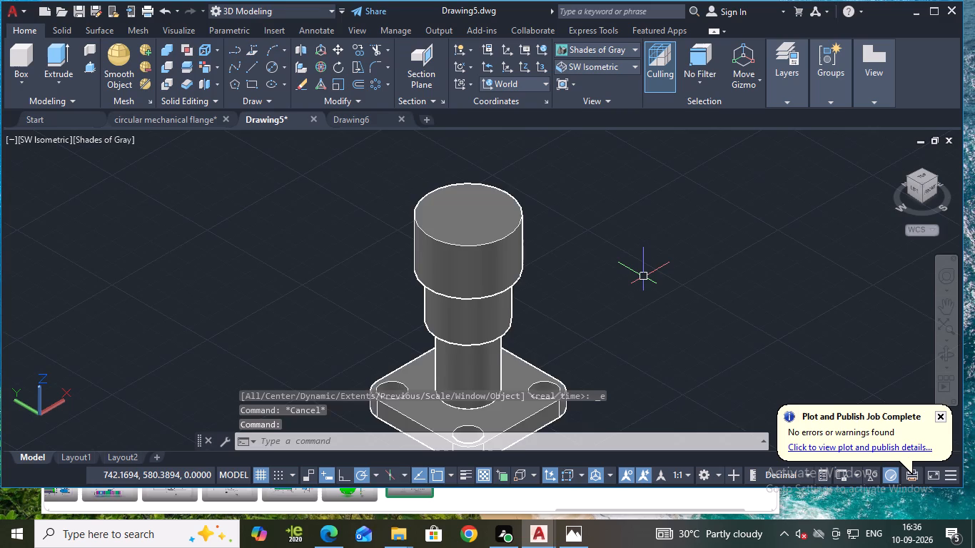
{"action": "scroll", "coordinate": [644, 277], "scroll_direction": "up", "scroll_amount": 1}
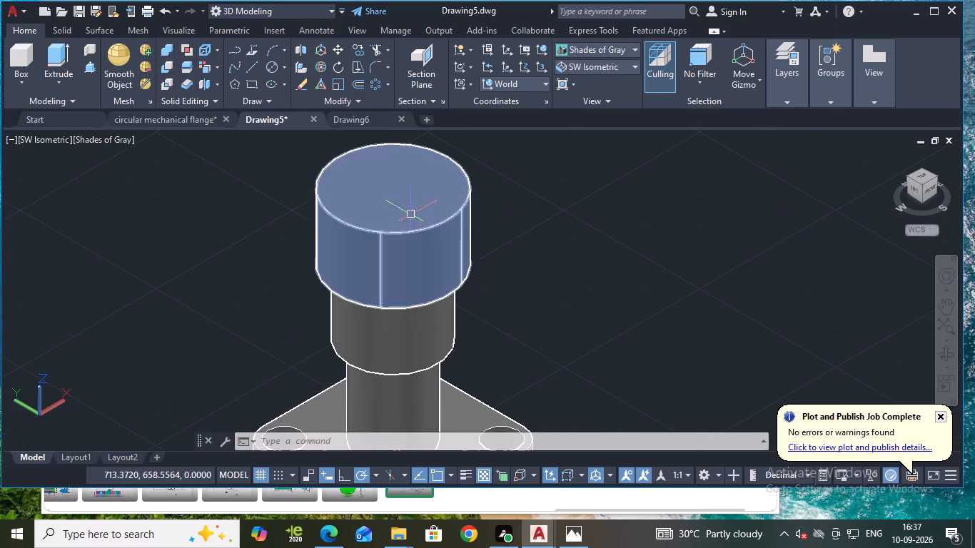
{"action": "middle_click", "coordinate": [541, 237]}
{"action": "middle_click", "coordinate": [542, 239]}
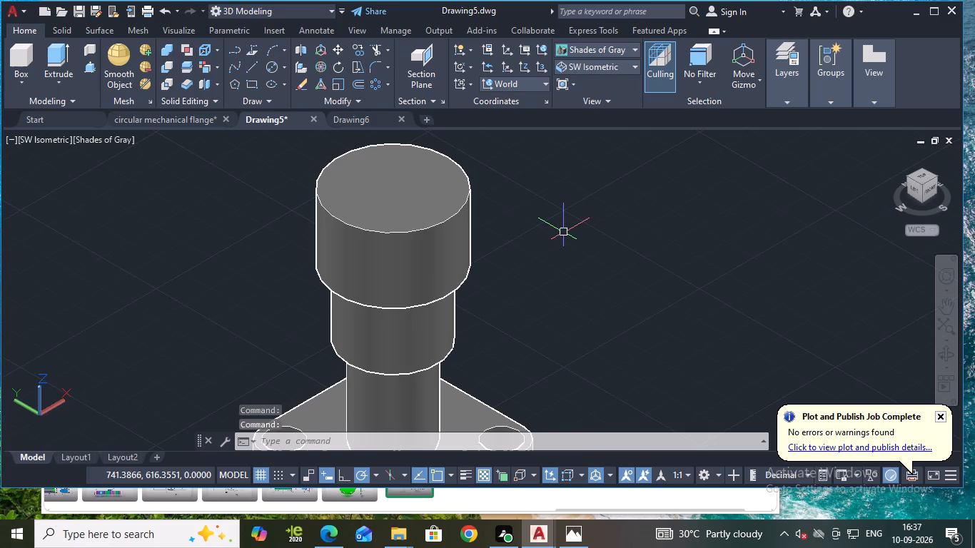
{"action": "key", "text": "f"}
{"action": "key", "text": "Return"}
{"action": "key", "text": "r"}
{"action": "key", "text": "Return"}
{"action": "type", "text": "10"}
{"action": "key", "text": "Return"}
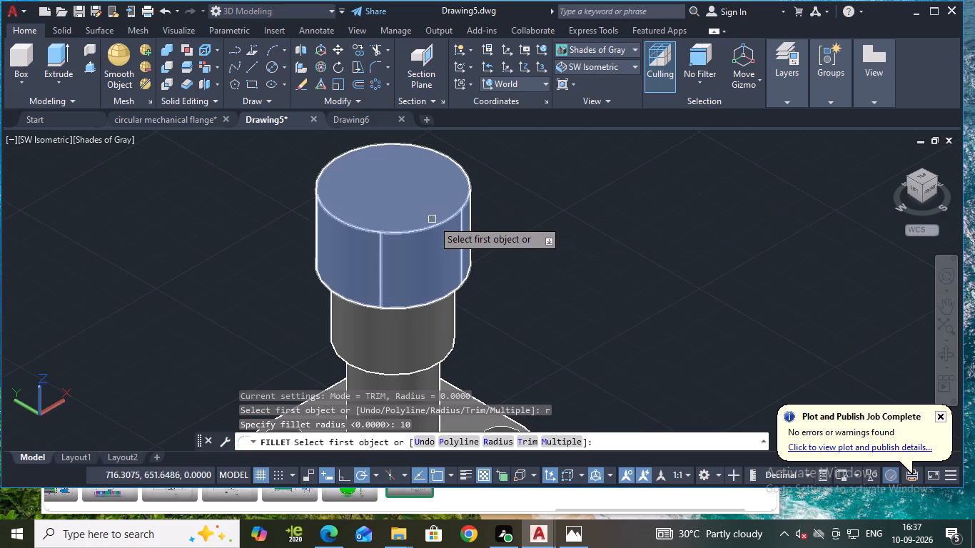
{"action": "left_click", "coordinate": [441, 227]}
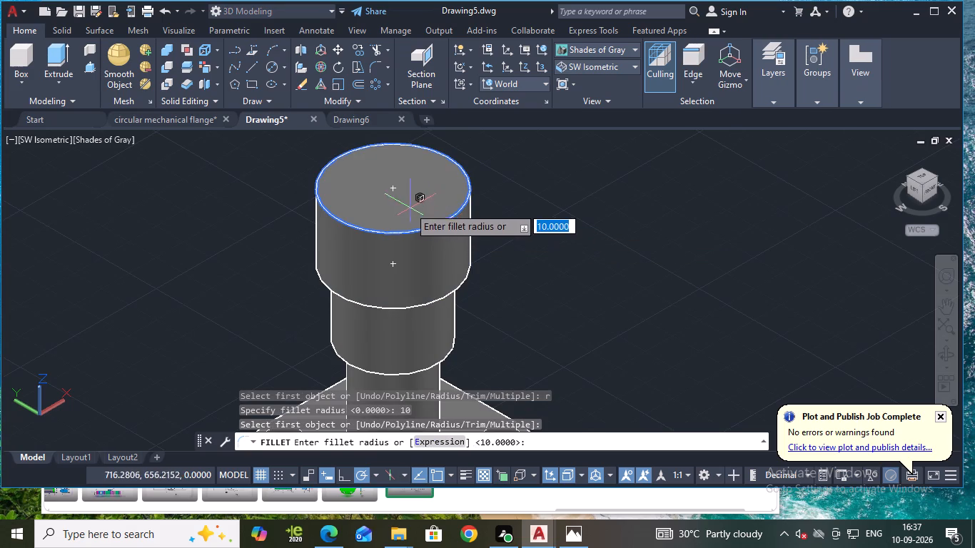
{"action": "left_click", "coordinate": [395, 191]}
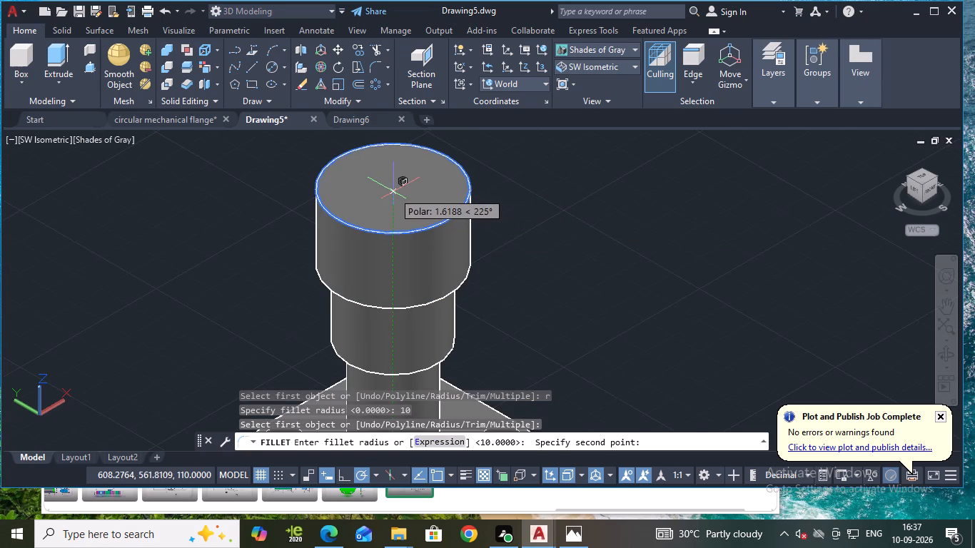
{"action": "key", "text": "Return"}
{"action": "key", "text": "Return"}
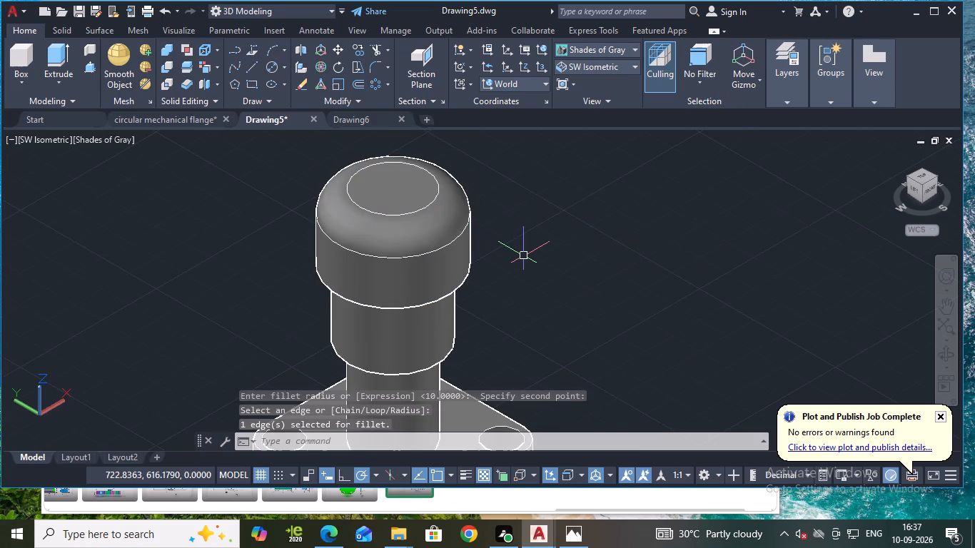
Examine the stacked cylinders and the flanged plate from the front and from above.
{"action": "middle_click_drag", "start_coordinate": [526, 256], "coordinate": [659, 299]}
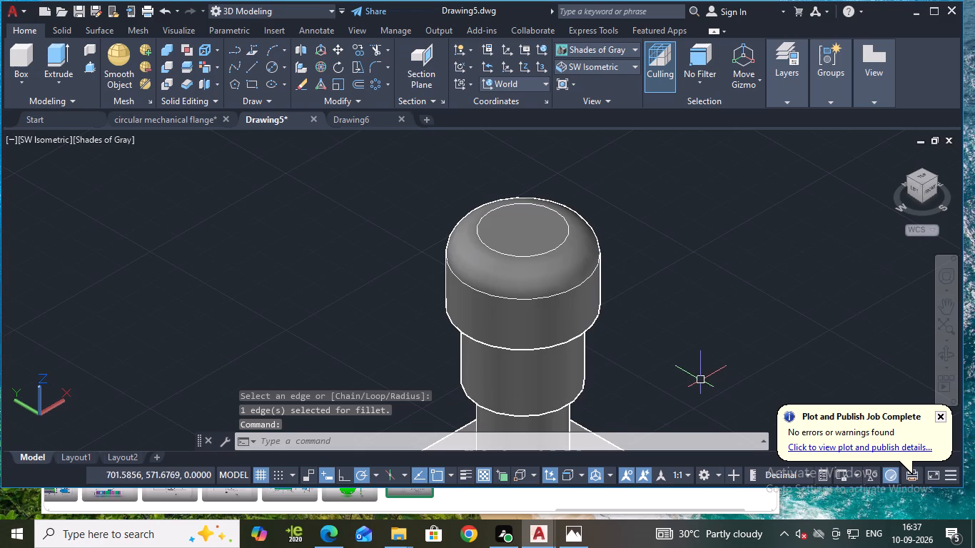
{"action": "middle_click_drag", "start_coordinate": [699, 377], "coordinate": [707, 316]}
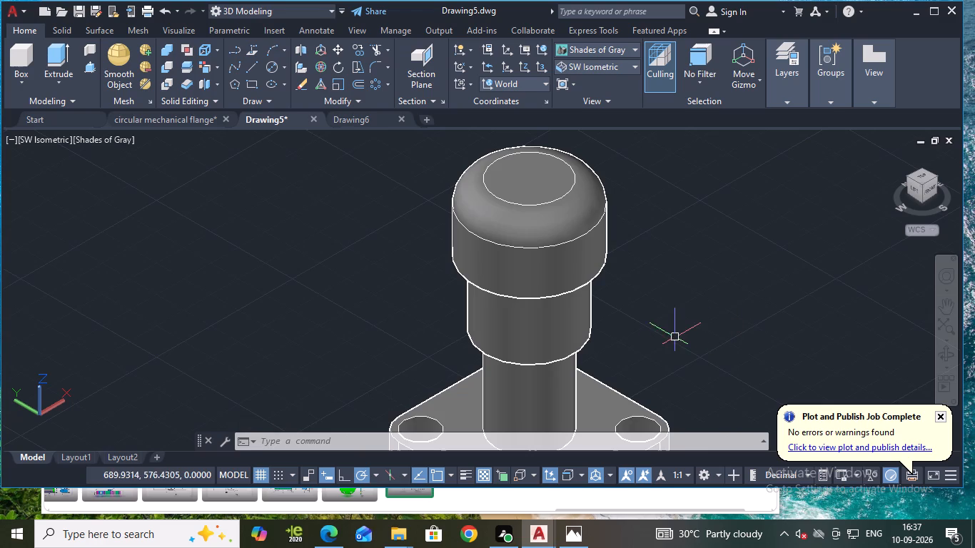
{"action": "middle_click_drag", "start_coordinate": [675, 338], "coordinate": [658, 295], "text": "shift"}
{"action": "middle_click", "coordinate": [650, 280]}
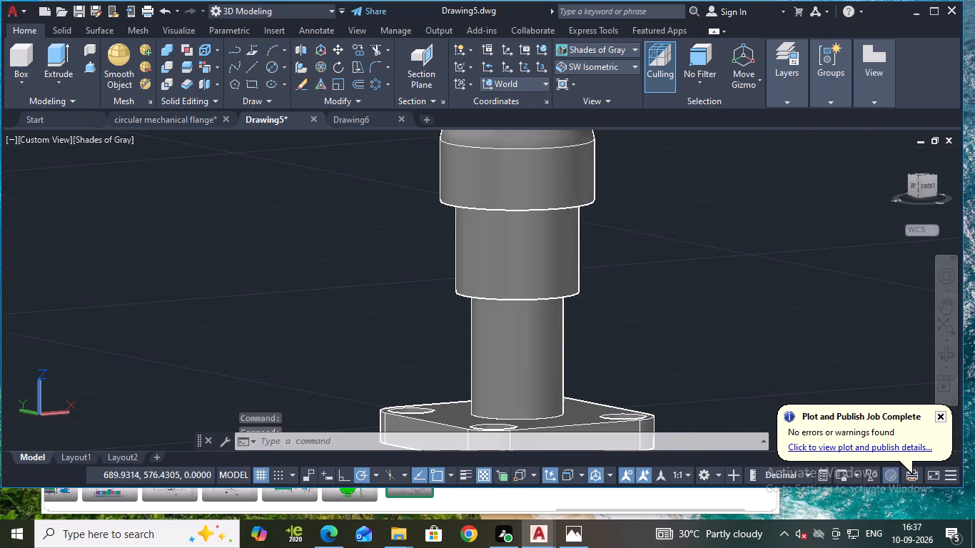
{"action": "middle_click_drag", "start_coordinate": [661, 239], "coordinate": [662, 239]}
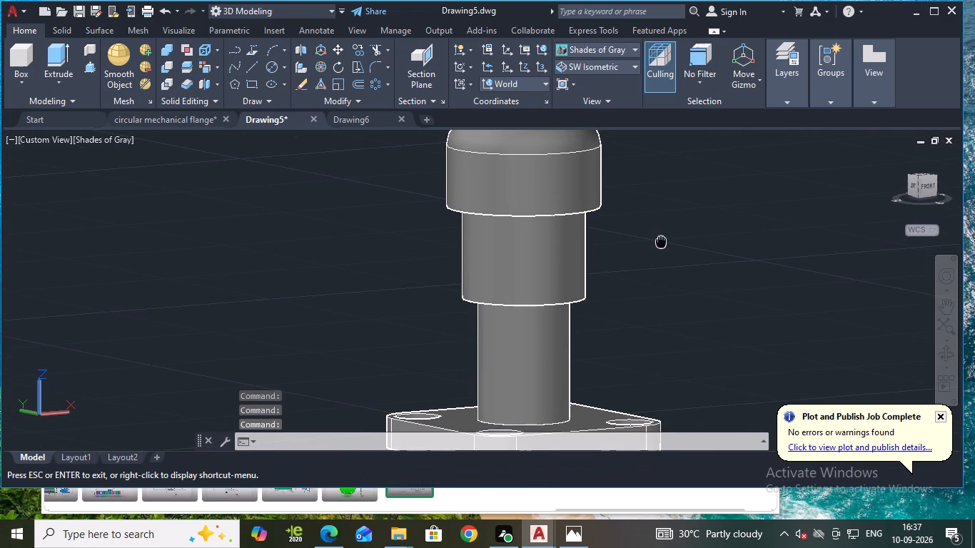
{"action": "middle_click_drag", "start_coordinate": [662, 239], "coordinate": [687, 263]}
{"action": "middle_click_drag", "start_coordinate": [704, 281], "coordinate": [657, 276], "text": "shift"}
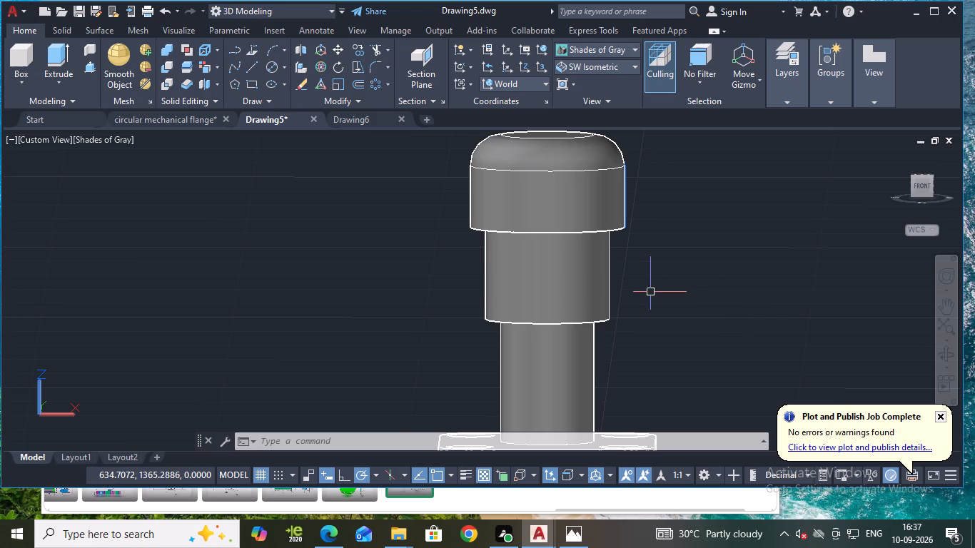
{"action": "scroll", "coordinate": [663, 310], "scroll_direction": "down", "scroll_amount": 1}
{"action": "scroll", "coordinate": [650, 367], "scroll_direction": "up", "scroll_amount": 1}
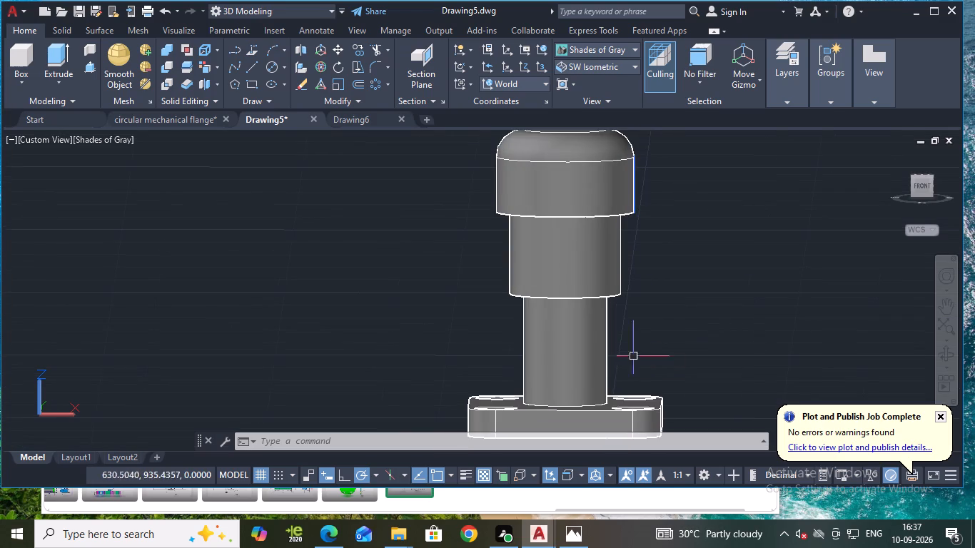
{"action": "middle_click_drag", "start_coordinate": [621, 345], "coordinate": [605, 295]}
{"action": "middle_click_drag", "start_coordinate": [669, 258], "coordinate": [667, 296], "text": "shift"}
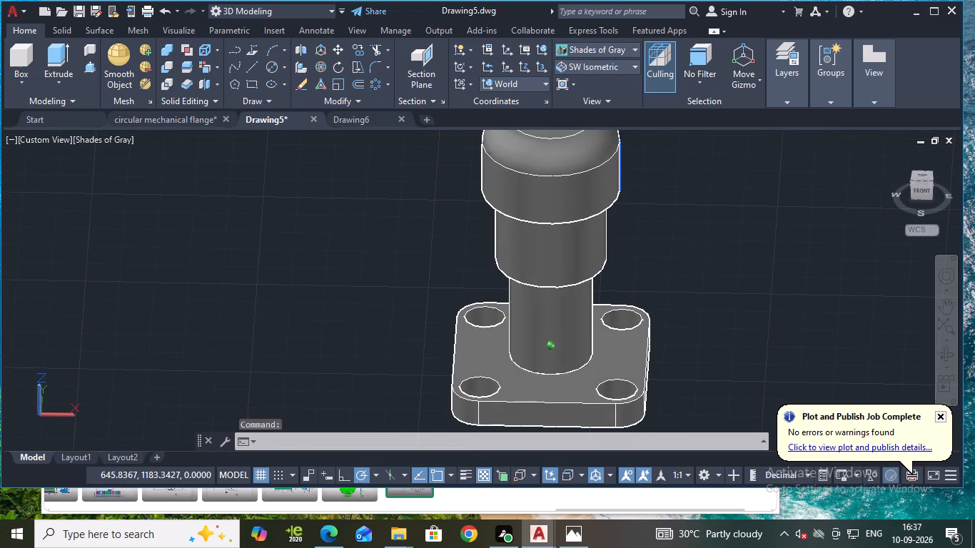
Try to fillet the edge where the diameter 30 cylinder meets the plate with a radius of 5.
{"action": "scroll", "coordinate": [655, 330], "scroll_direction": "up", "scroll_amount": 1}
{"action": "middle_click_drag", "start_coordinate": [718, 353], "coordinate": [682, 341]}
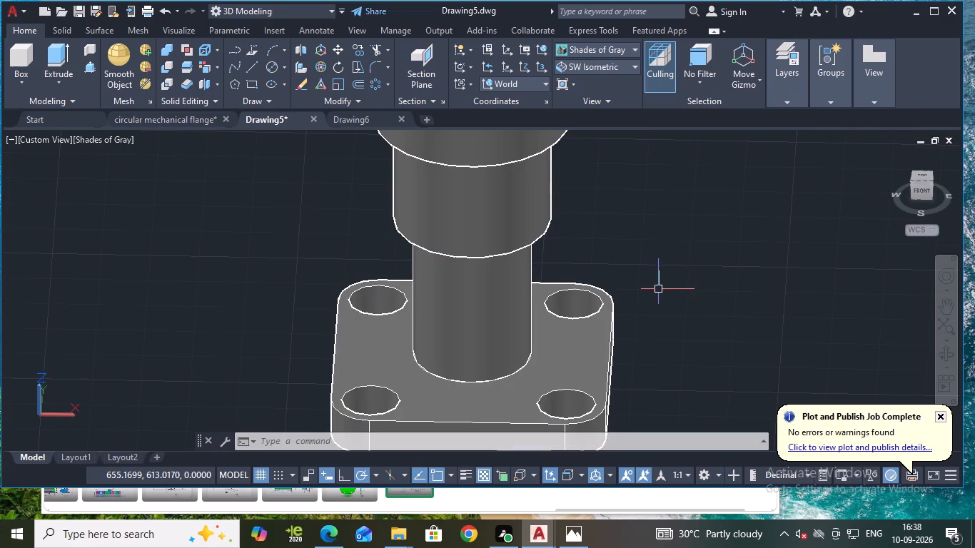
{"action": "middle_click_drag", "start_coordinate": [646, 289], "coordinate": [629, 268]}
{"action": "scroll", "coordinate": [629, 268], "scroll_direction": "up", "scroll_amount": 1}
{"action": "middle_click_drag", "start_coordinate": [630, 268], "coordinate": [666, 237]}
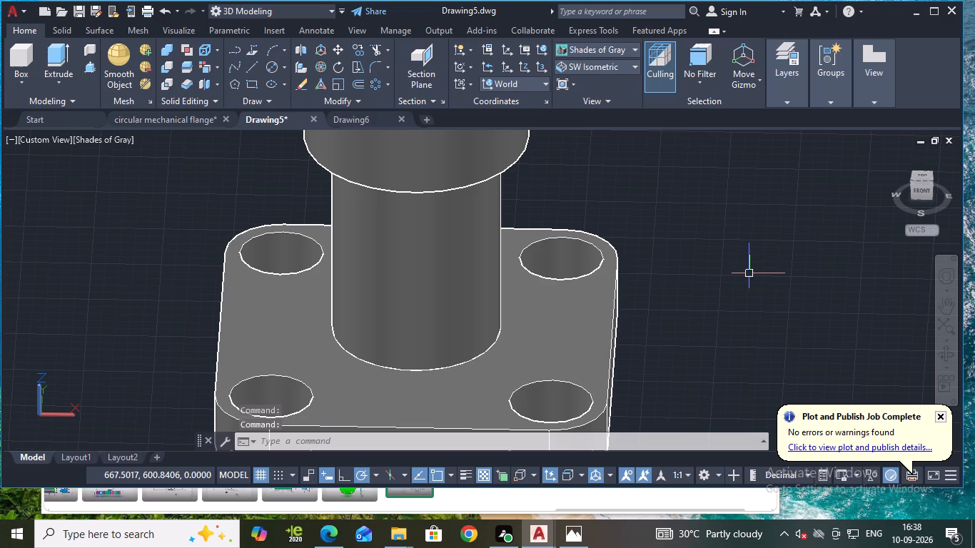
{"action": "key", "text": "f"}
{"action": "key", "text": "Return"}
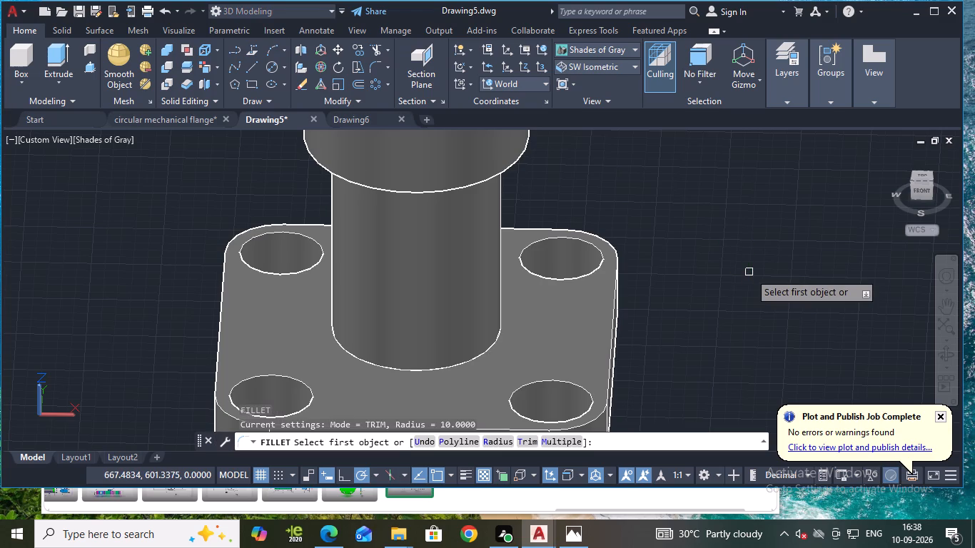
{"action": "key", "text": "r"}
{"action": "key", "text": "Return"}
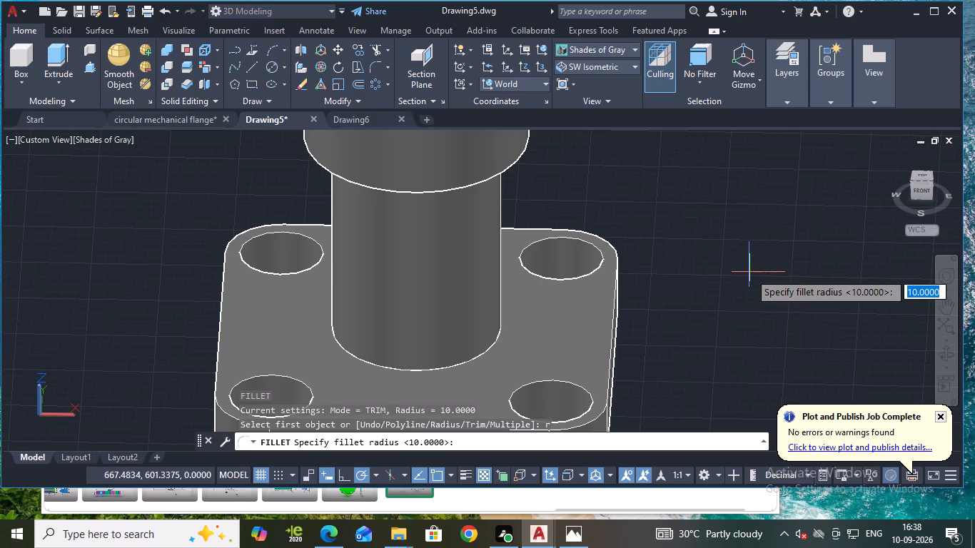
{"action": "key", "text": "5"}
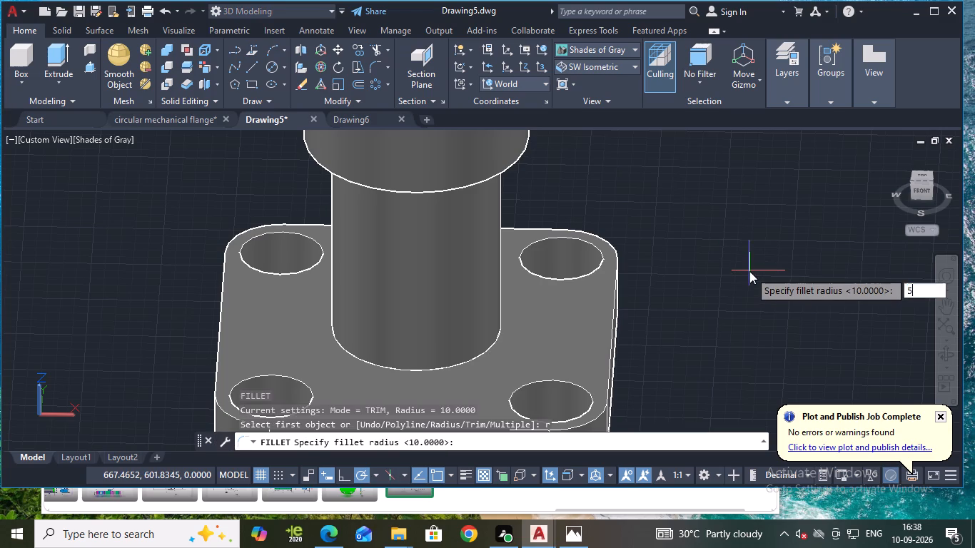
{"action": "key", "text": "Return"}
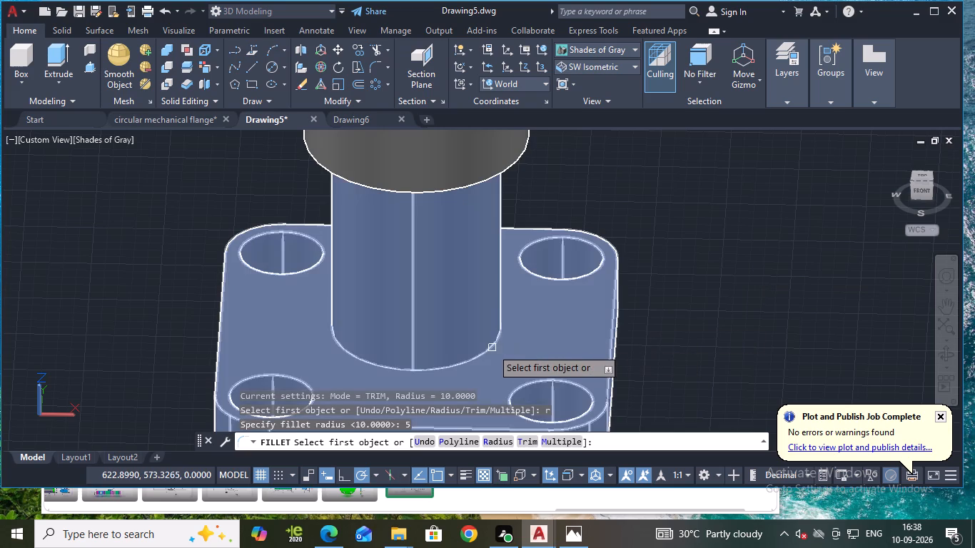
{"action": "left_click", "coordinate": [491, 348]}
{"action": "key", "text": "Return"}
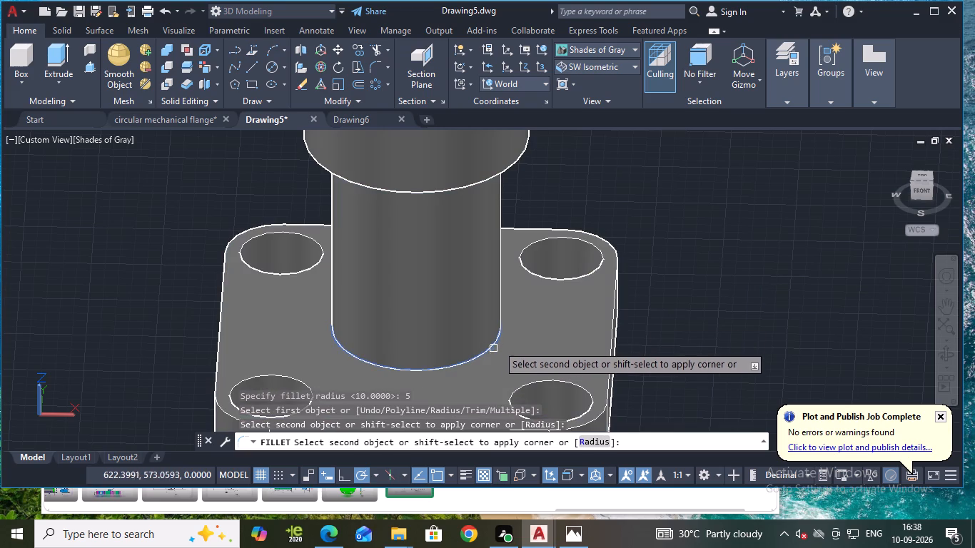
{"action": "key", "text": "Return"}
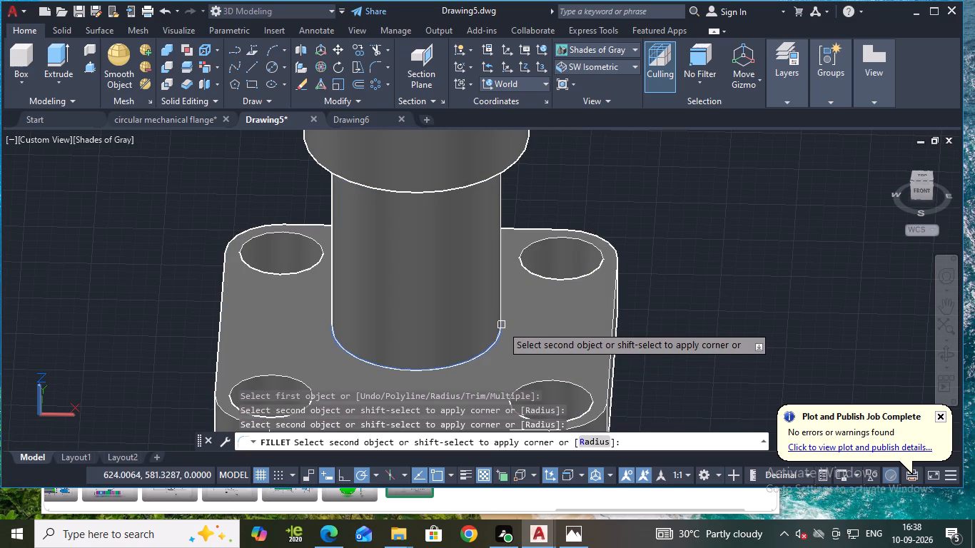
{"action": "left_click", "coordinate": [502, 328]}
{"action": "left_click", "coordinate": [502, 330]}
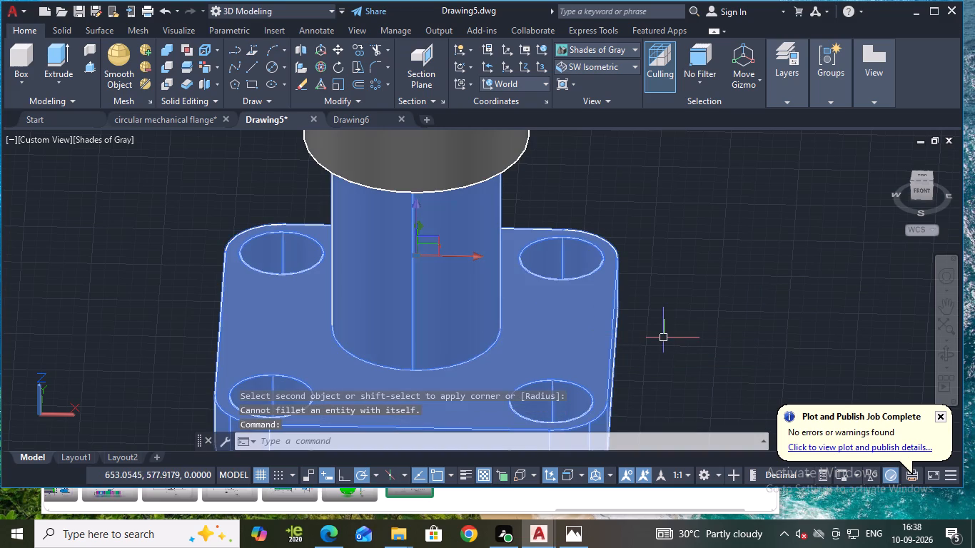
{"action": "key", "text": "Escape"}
Retry the fillet at the diameter 30 cylinder's base edge, starting the radius definition from the base circle's centre.
{"action": "middle_click_drag", "start_coordinate": [660, 369], "coordinate": [660, 358]}
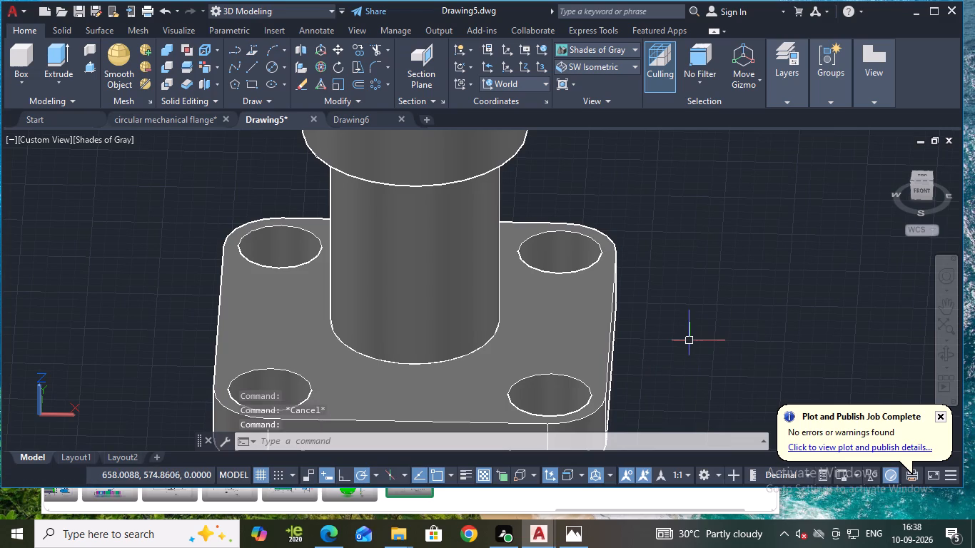
{"action": "key", "text": "f"}
{"action": "key", "text": "Return"}
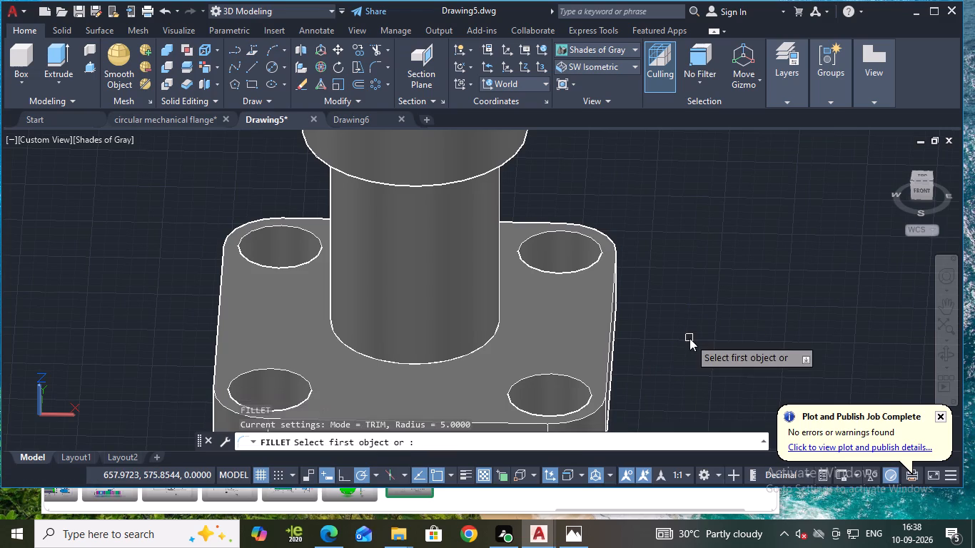
{"action": "key", "text": "r"}
{"action": "key", "text": "Return"}
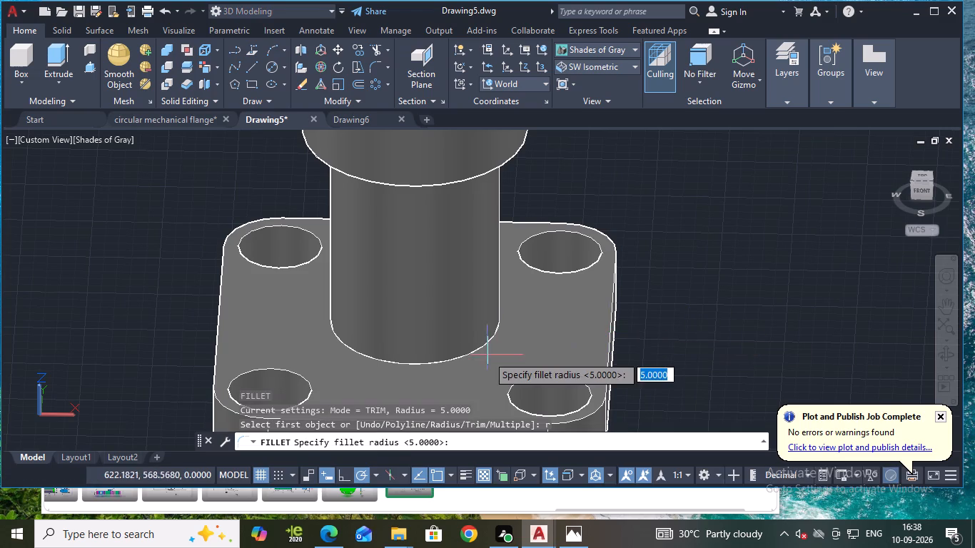
{"action": "left_click", "coordinate": [415, 323]}
{"action": "key", "text": "Return"}
{"action": "key", "text": "Return"}
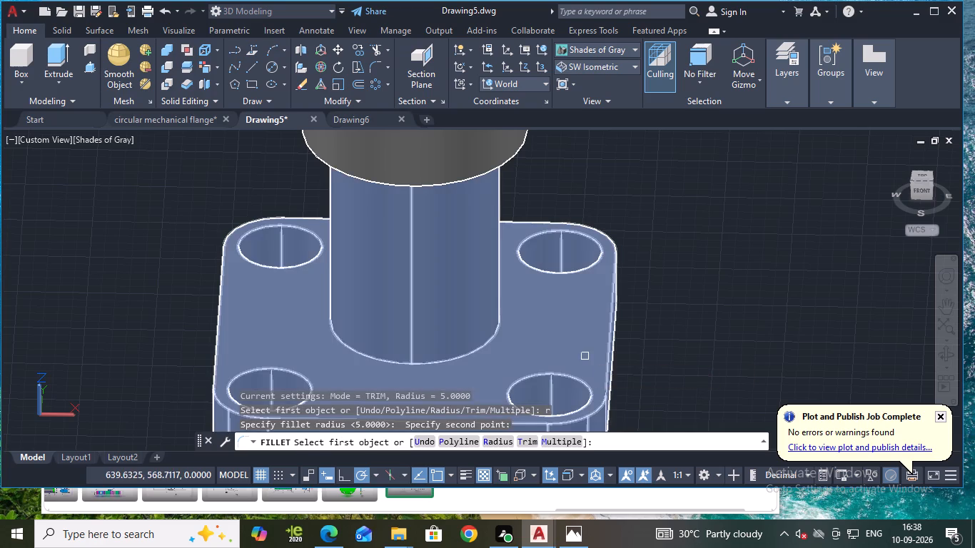
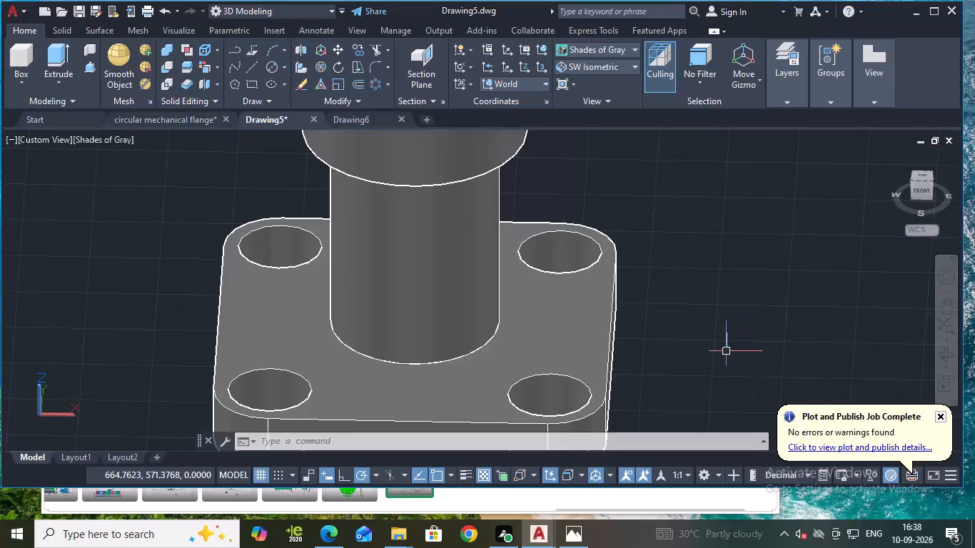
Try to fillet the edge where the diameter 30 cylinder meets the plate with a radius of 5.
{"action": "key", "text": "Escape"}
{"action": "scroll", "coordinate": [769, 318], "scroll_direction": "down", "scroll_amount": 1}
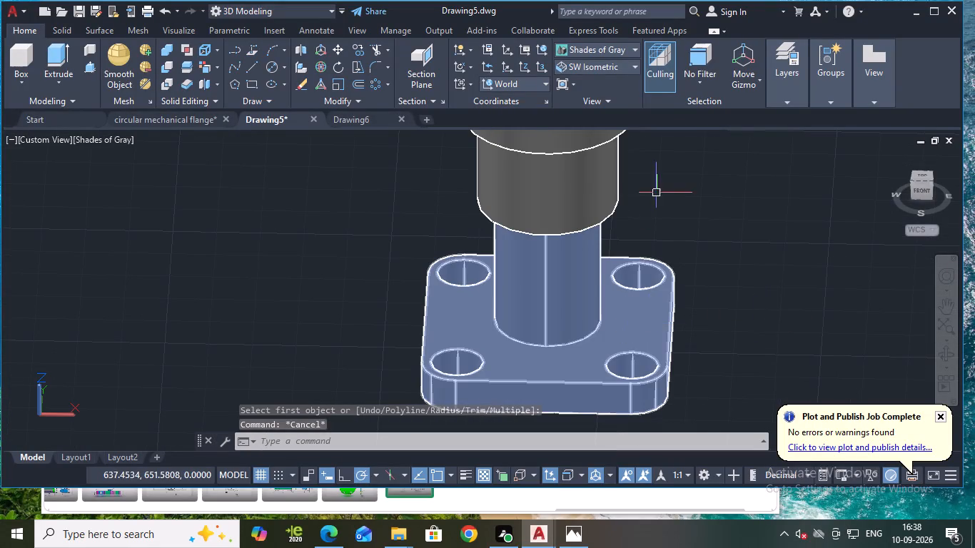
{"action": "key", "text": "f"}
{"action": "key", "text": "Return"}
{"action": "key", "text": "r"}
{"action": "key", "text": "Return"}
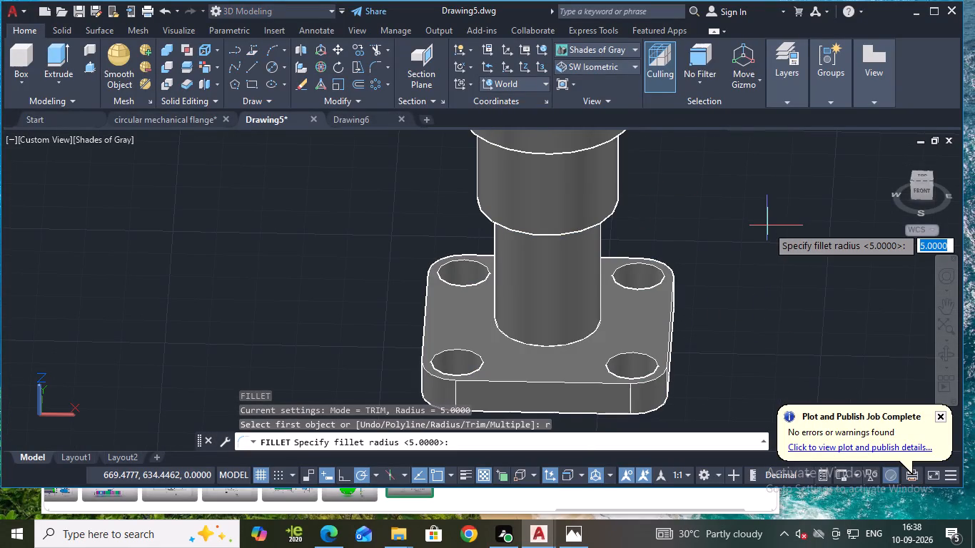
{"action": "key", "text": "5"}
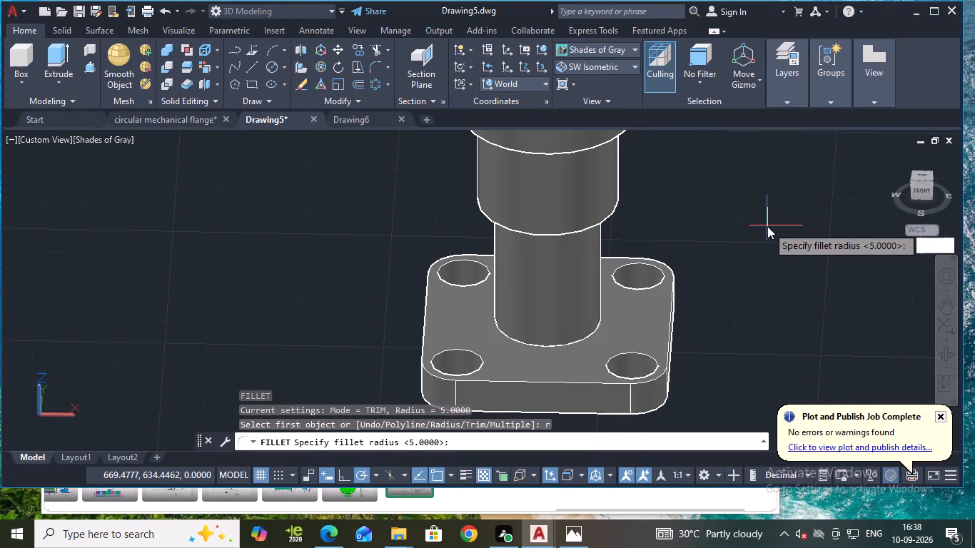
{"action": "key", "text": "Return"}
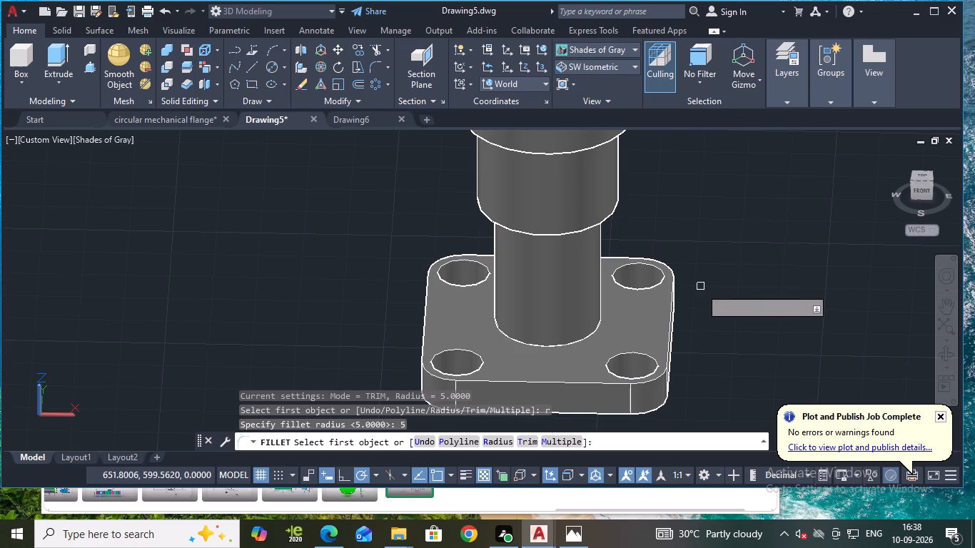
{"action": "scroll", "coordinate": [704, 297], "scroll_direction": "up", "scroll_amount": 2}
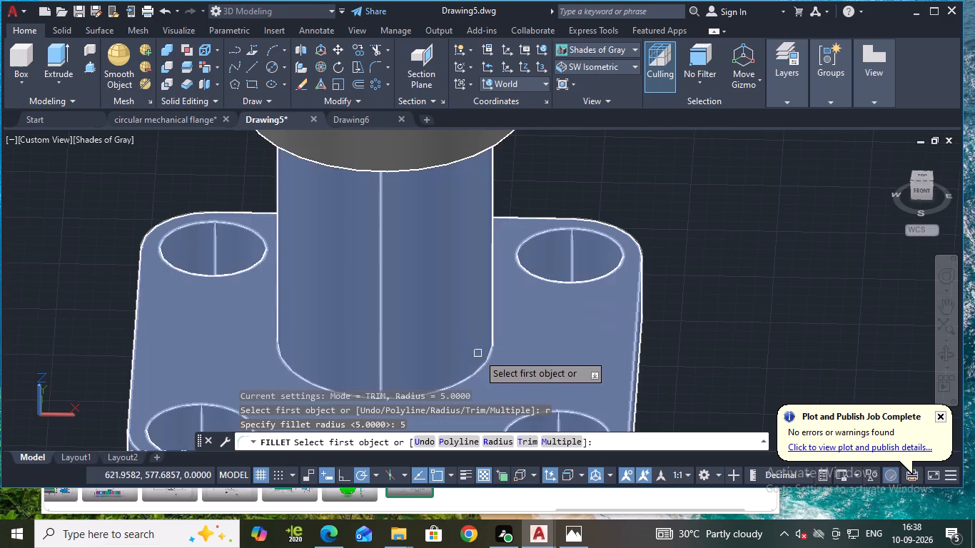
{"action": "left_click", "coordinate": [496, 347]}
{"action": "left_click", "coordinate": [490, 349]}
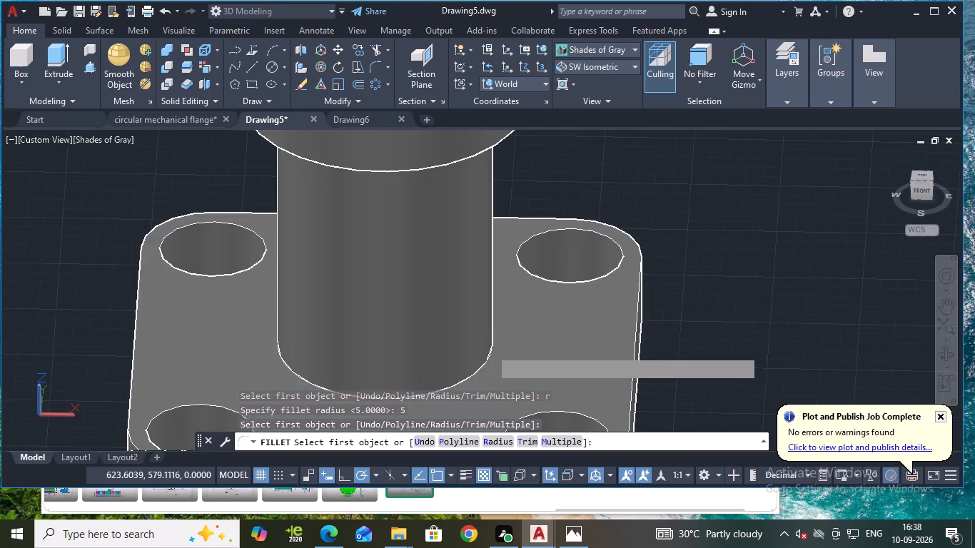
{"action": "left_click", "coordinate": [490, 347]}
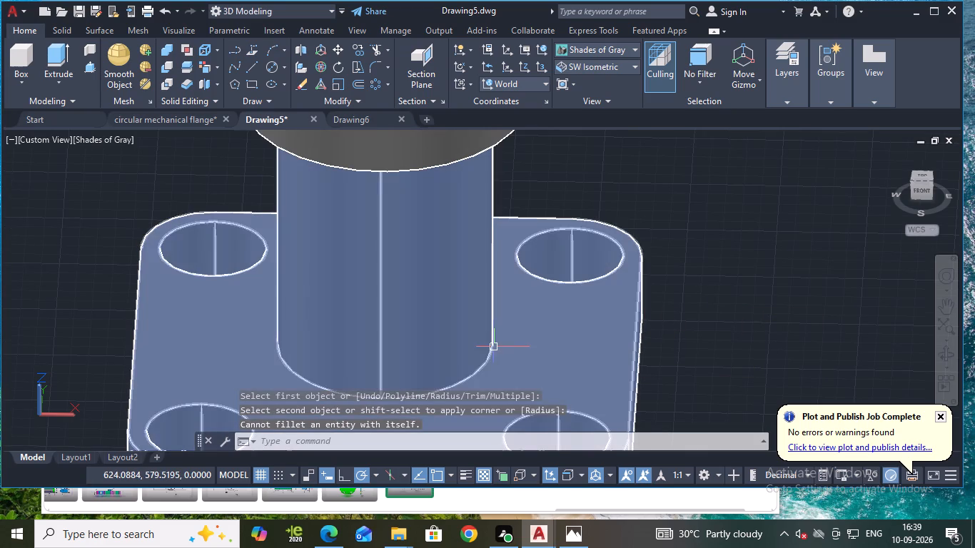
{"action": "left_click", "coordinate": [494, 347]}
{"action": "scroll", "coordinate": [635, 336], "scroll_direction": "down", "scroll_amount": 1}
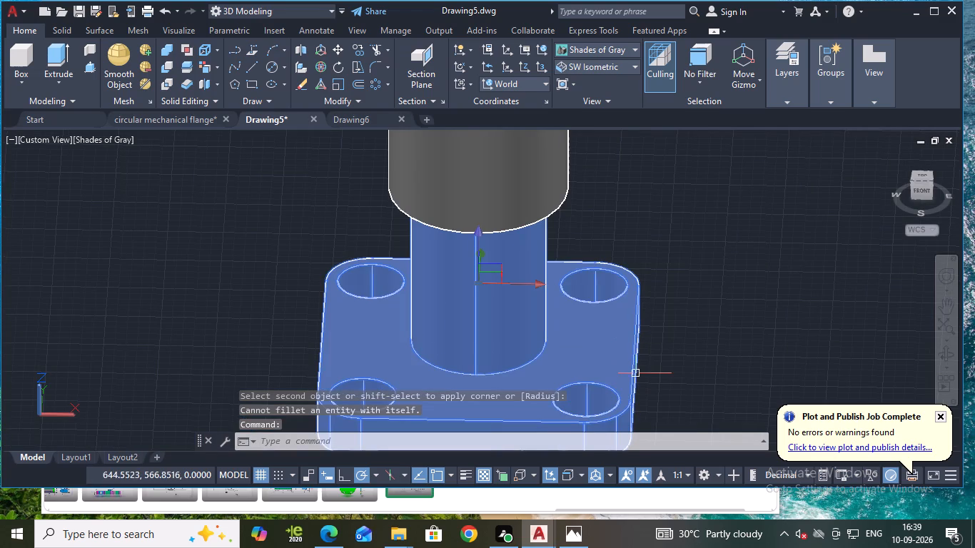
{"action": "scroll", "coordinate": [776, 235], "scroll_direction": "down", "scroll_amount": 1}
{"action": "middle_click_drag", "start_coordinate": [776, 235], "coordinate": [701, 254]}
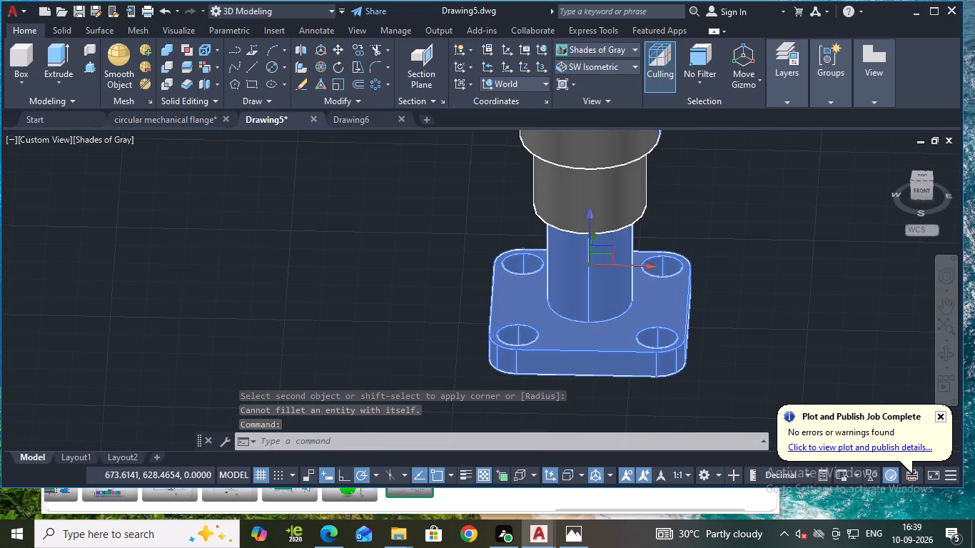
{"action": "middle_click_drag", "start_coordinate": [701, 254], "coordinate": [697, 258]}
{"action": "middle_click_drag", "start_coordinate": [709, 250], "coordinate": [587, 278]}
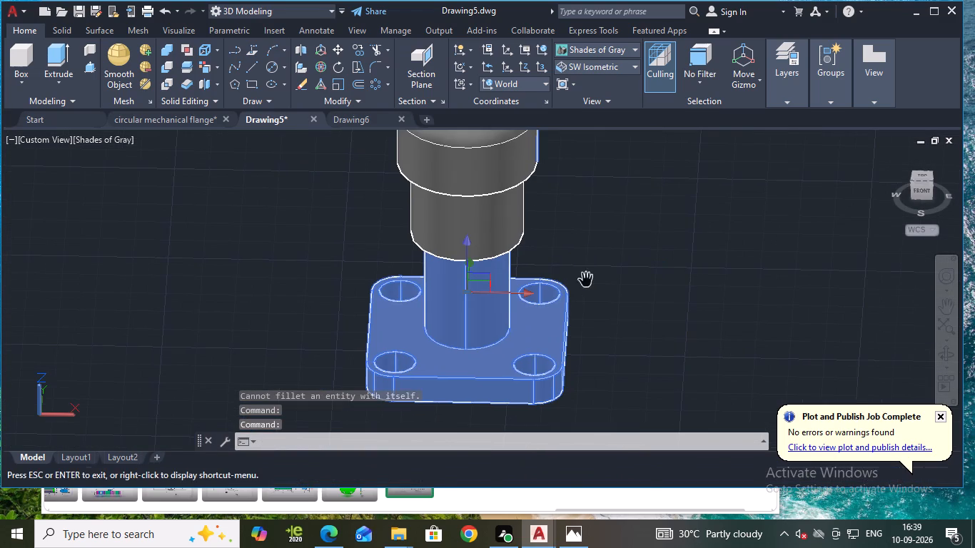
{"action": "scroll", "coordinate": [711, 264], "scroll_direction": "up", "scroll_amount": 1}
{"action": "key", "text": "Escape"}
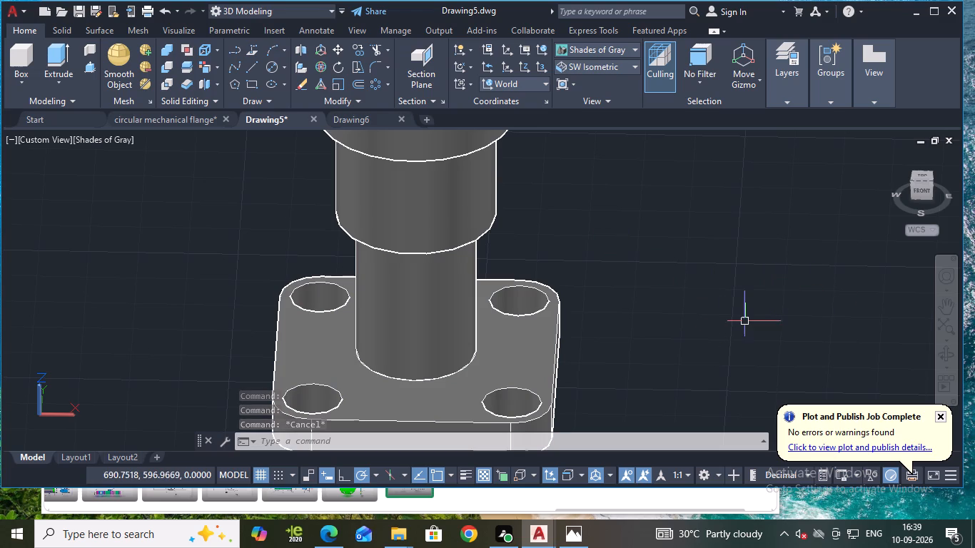
Retry the radius 5 fillet, selecting the circular edge at the base of the diameter 30 cylinder as the first object.
{"action": "middle_click_drag", "start_coordinate": [745, 326], "coordinate": [729, 323], "text": "shift"}
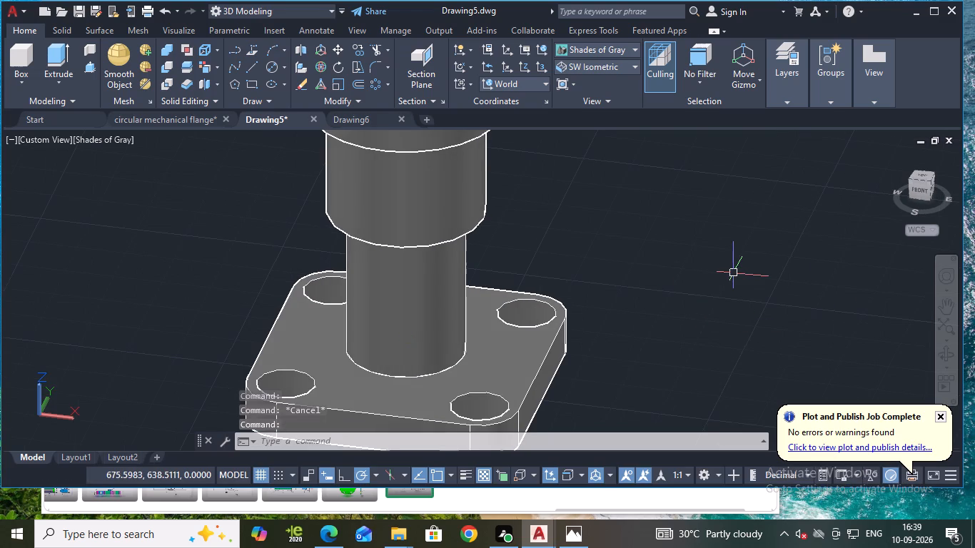
{"action": "key", "text": "Escape"}
{"action": "key", "text": "f"}
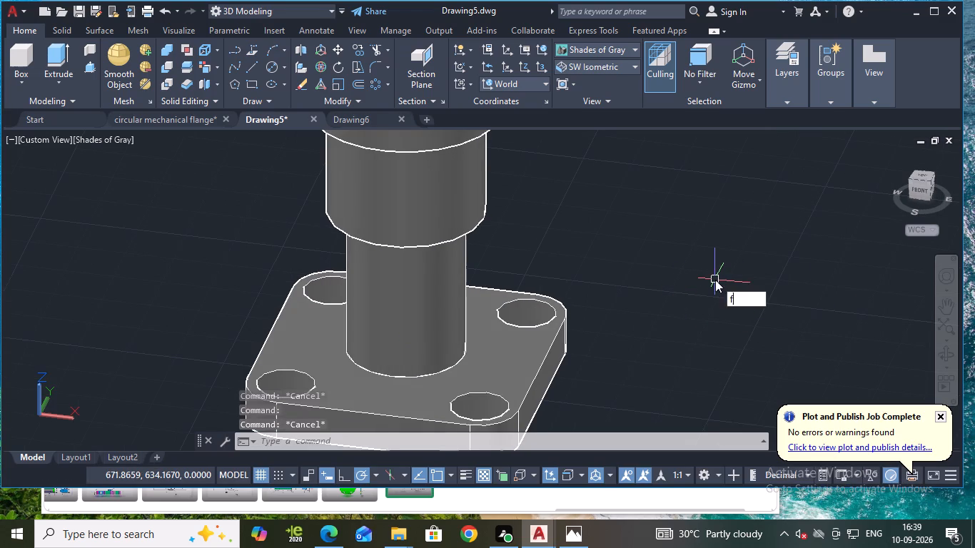
{"action": "key", "text": "Return"}
{"action": "key", "text": "r"}
{"action": "key", "text": "Return"}
{"action": "key", "text": "Return"}
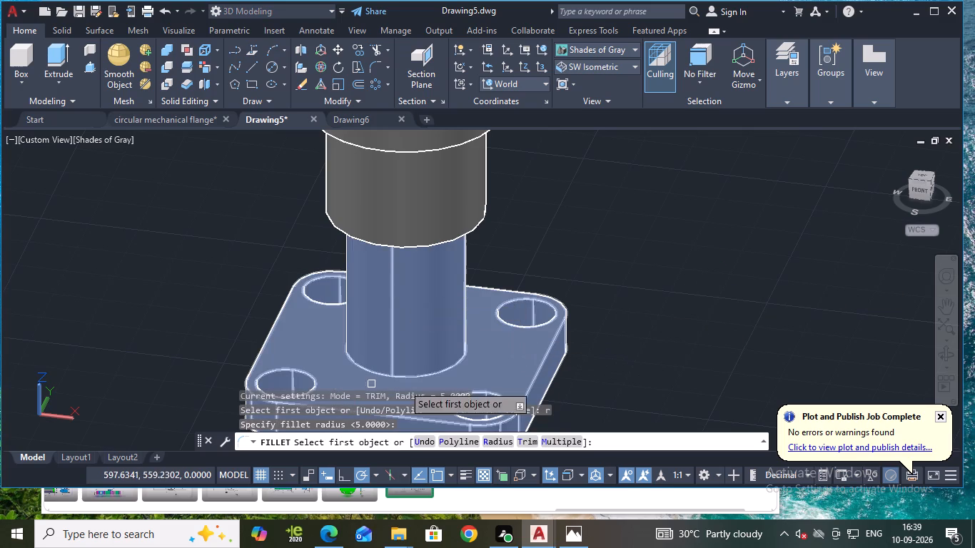
{"action": "left_click", "coordinate": [430, 377]}
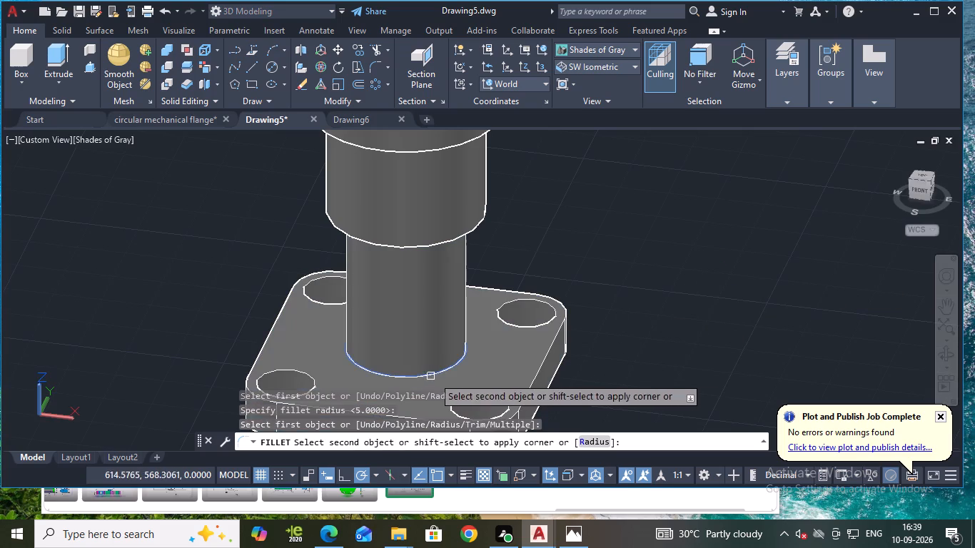
{"action": "key", "text": "Return"}
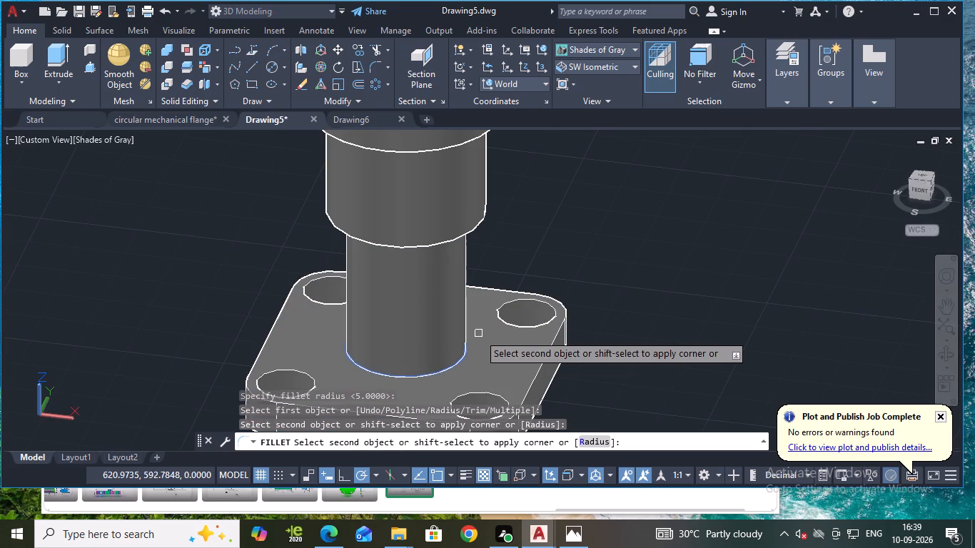
Switch to the WhatsApp page in Microsoft Edge to consult the reference drawing of the flanged part.
{"action": "left_click", "coordinate": [400, 545]}
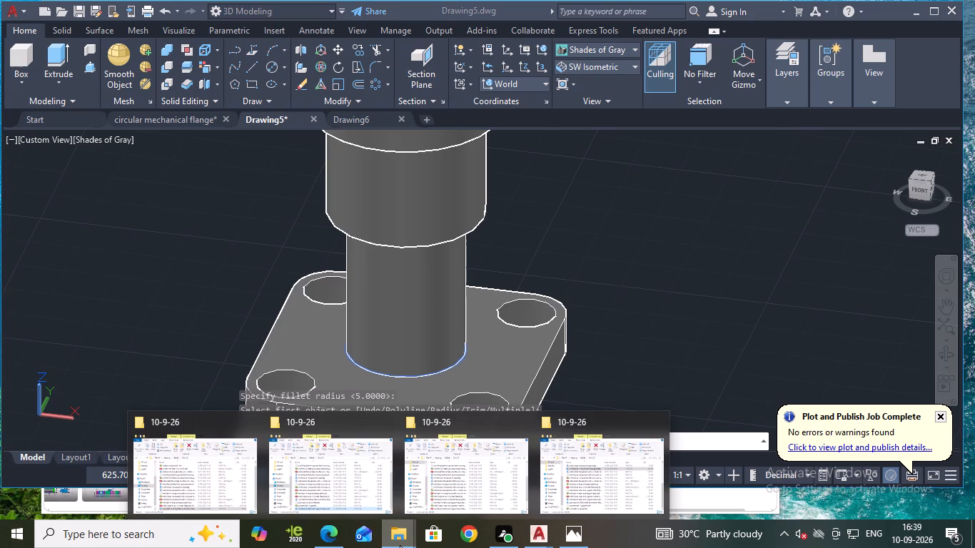
{"action": "left_click", "coordinate": [566, 532]}
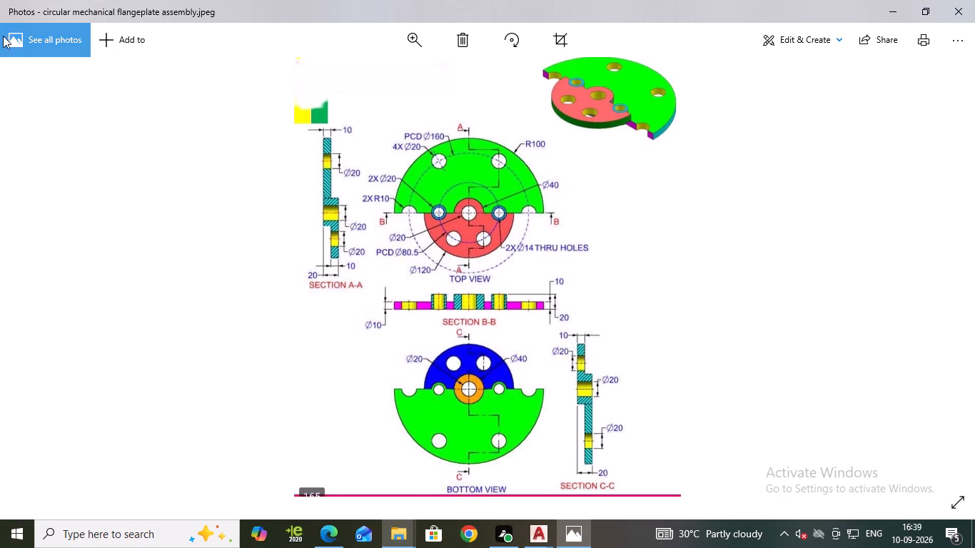
{"action": "left_click", "coordinate": [56, 36]}
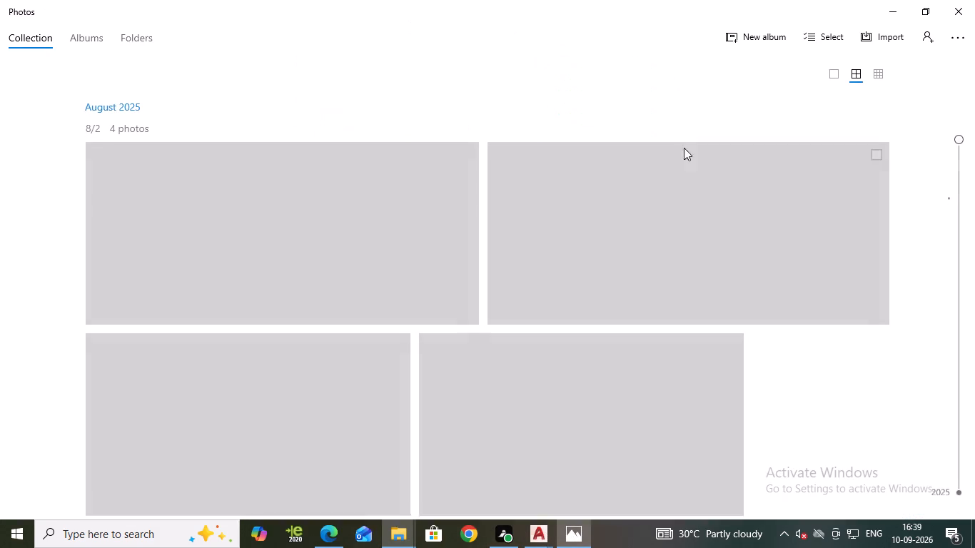
{"action": "left_click", "coordinate": [887, 15]}
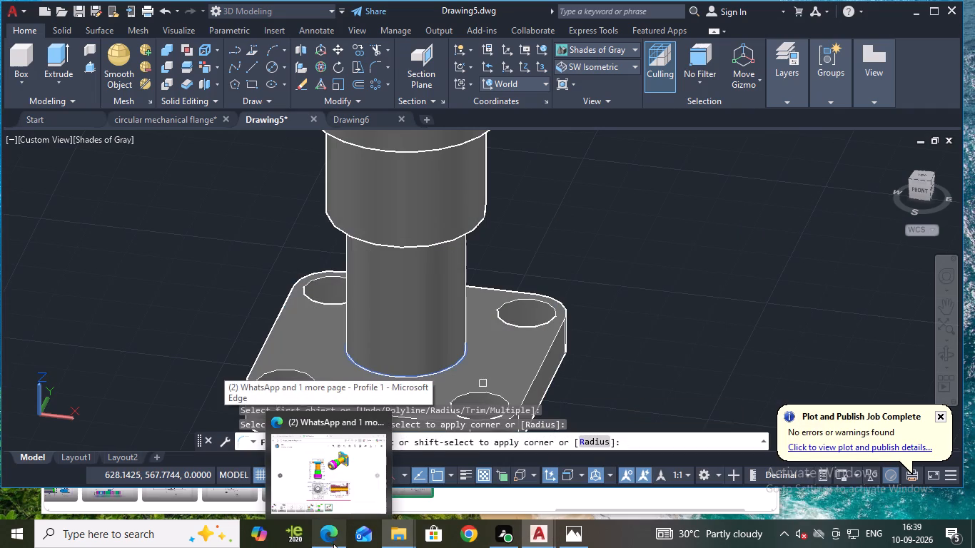
{"action": "left_click", "coordinate": [334, 508]}
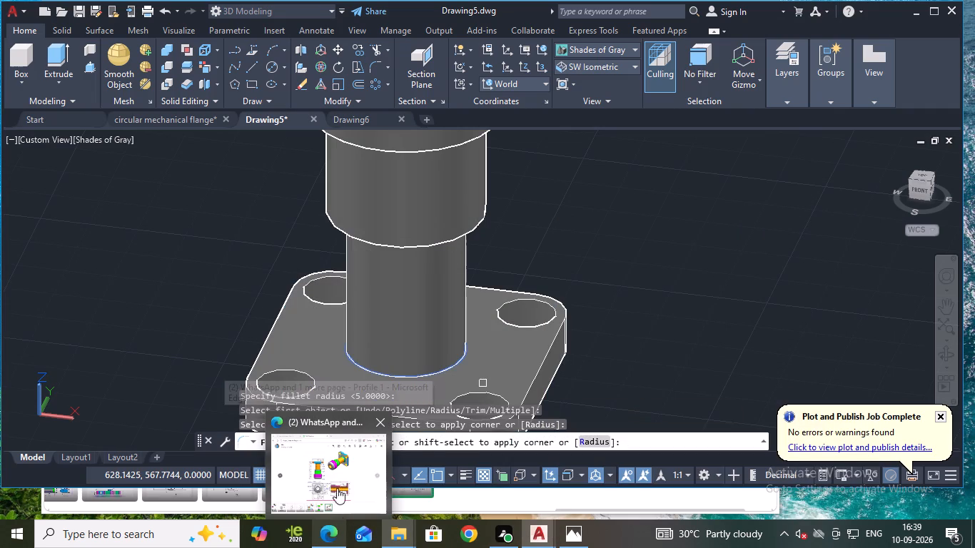
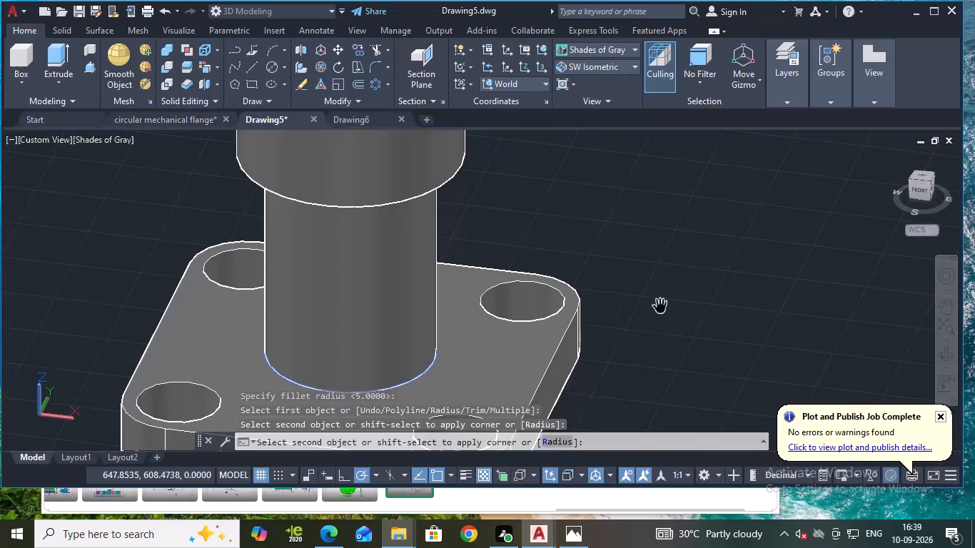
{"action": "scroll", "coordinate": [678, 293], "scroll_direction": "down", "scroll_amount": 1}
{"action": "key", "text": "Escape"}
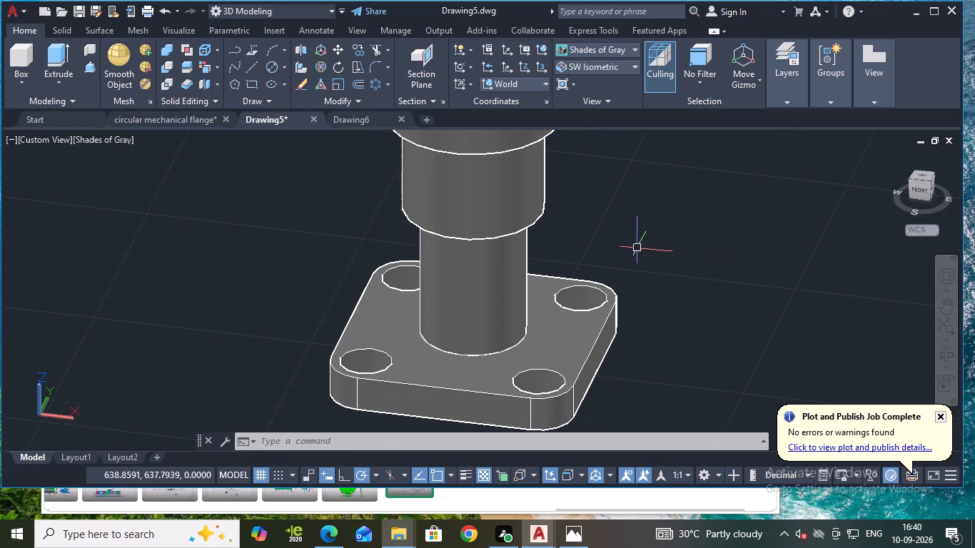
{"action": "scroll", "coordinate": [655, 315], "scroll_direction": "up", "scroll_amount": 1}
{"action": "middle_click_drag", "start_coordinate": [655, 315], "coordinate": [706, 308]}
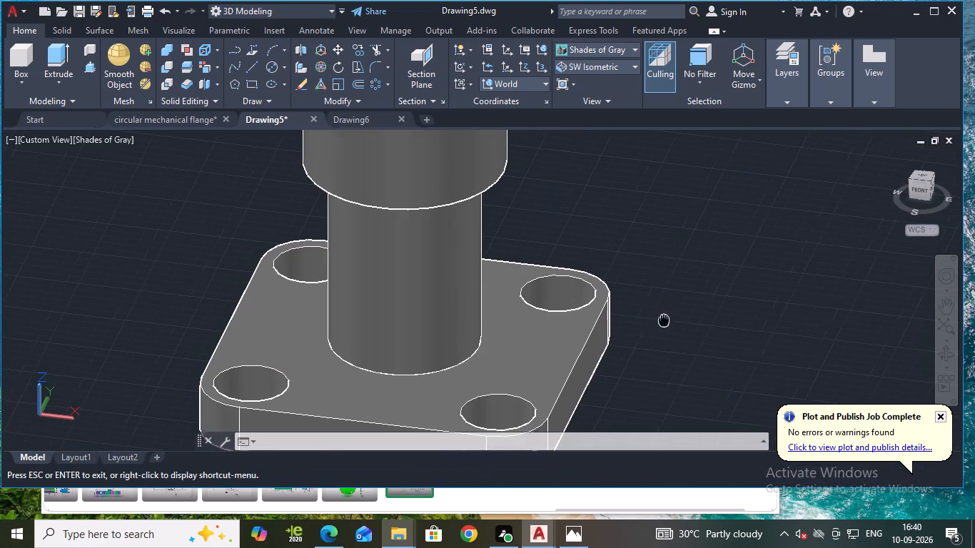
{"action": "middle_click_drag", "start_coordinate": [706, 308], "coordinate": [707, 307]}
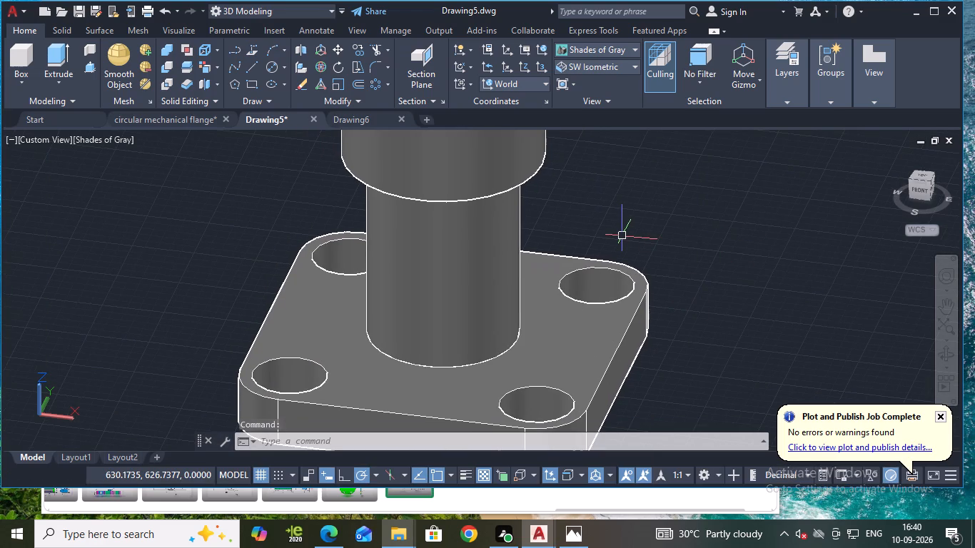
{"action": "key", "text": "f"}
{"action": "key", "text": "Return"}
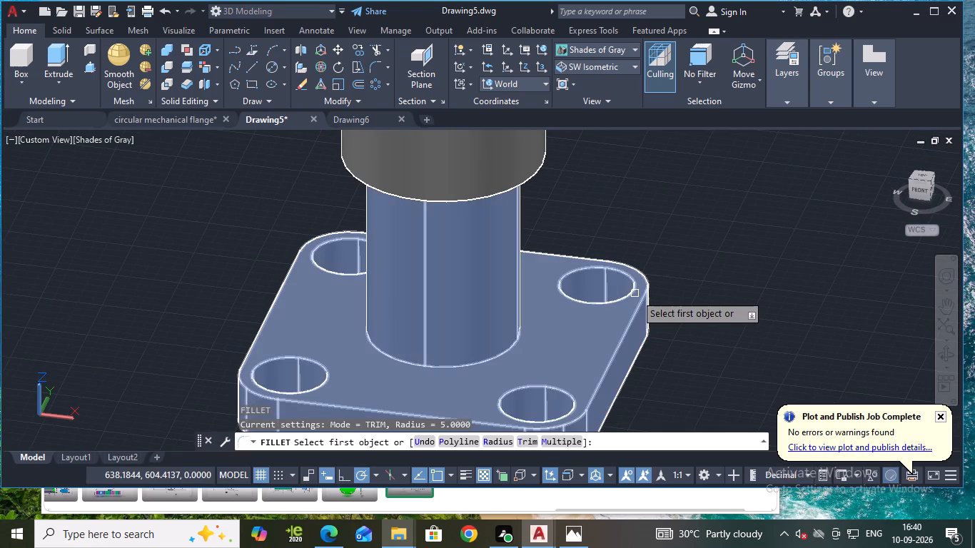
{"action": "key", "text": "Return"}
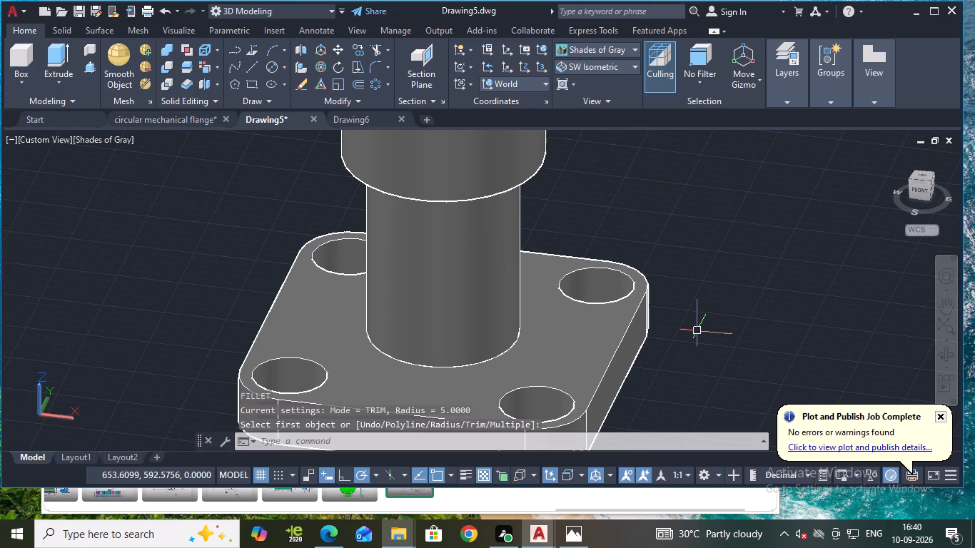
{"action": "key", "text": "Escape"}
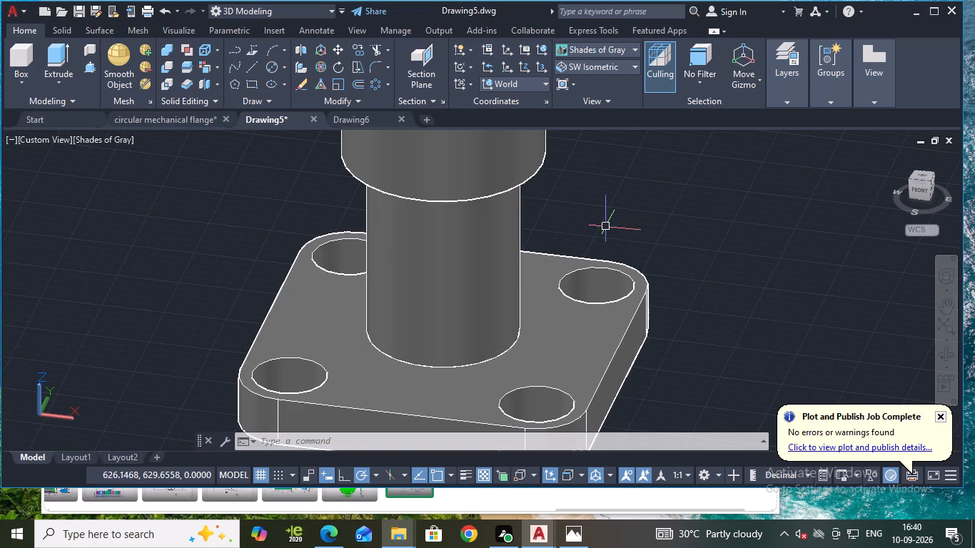
Examine the undersides of the stacked cylinders and the plate from a low viewing angle.
{"action": "scroll", "coordinate": [708, 311], "scroll_direction": "down", "scroll_amount": 1}
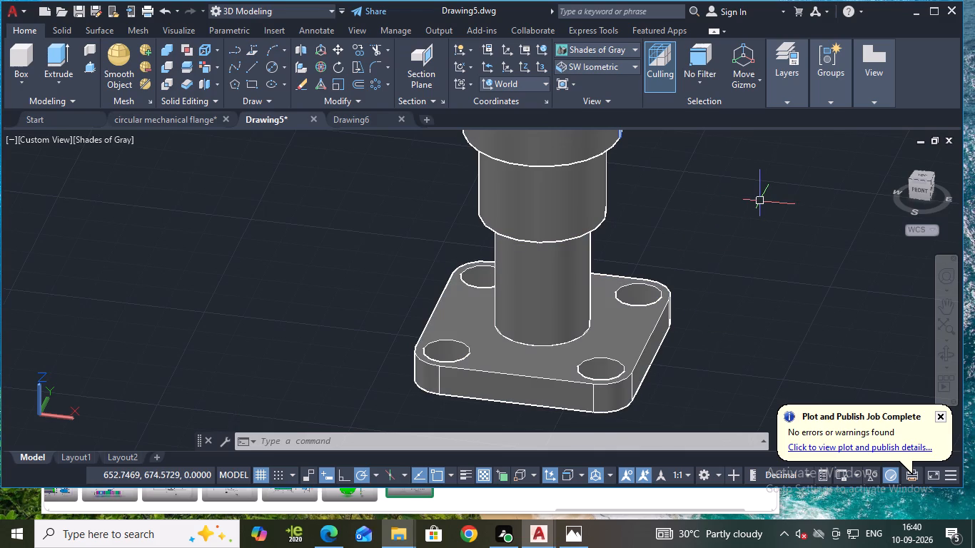
{"action": "scroll", "coordinate": [764, 225], "scroll_direction": "up", "scroll_amount": 1}
{"action": "scroll", "coordinate": [692, 250], "scroll_direction": "down", "scroll_amount": 1}
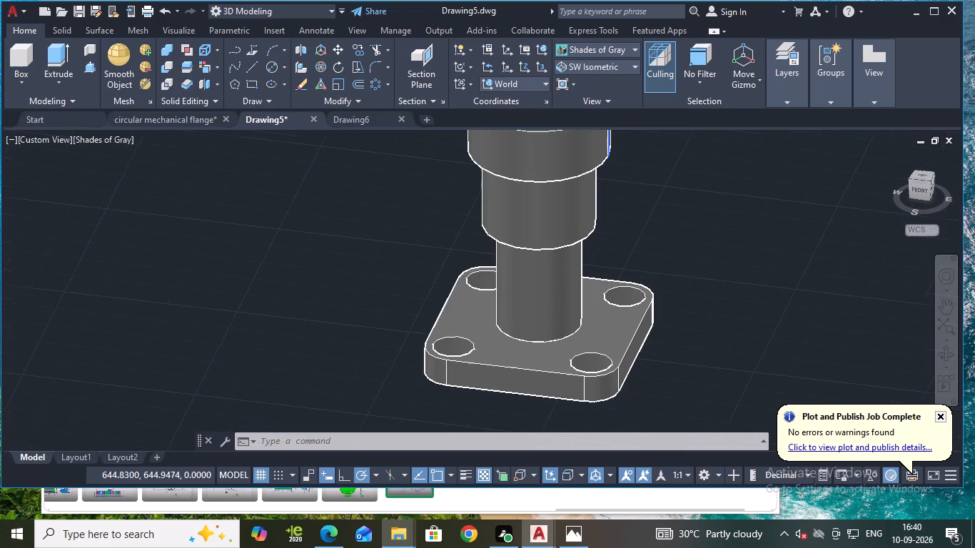
{"action": "middle_click_drag", "start_coordinate": [678, 272], "coordinate": [579, 197], "text": "shift"}
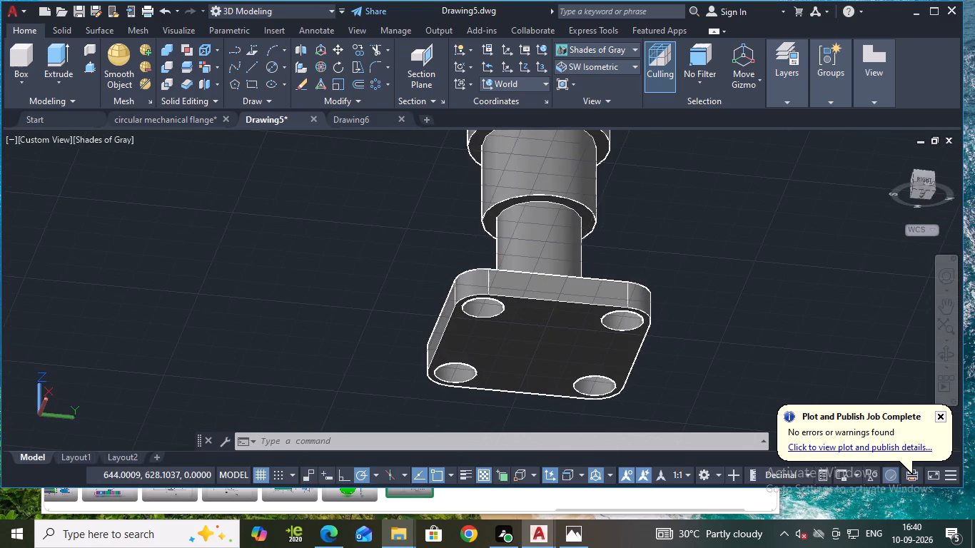
{"action": "middle_click_drag", "start_coordinate": [665, 163], "coordinate": [594, 270]}
{"action": "scroll", "coordinate": [574, 246], "scroll_direction": "up", "scroll_amount": 1}
{"action": "scroll", "coordinate": [553, 238], "scroll_direction": "down", "scroll_amount": 1}
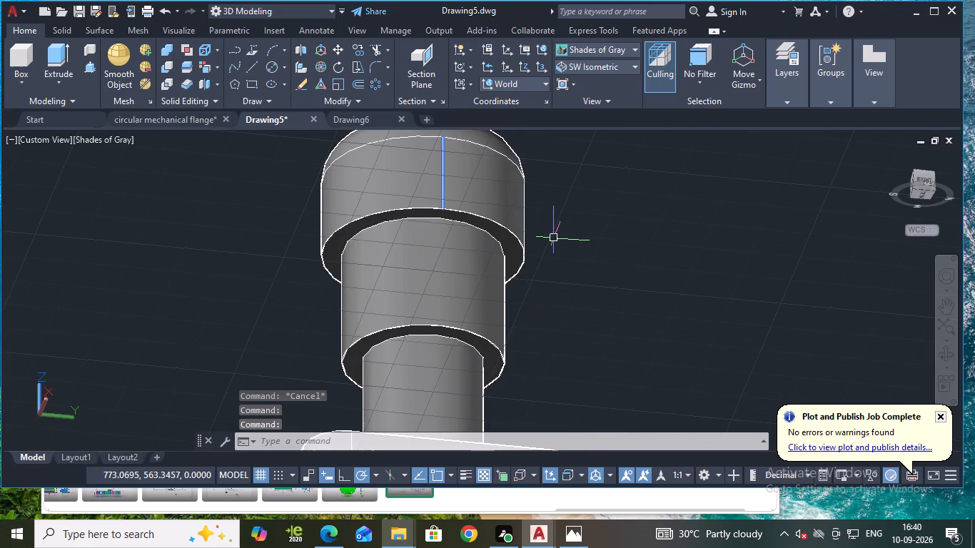
{"action": "left_click", "coordinate": [298, 146]}
{"action": "left_click", "coordinate": [626, 282]}
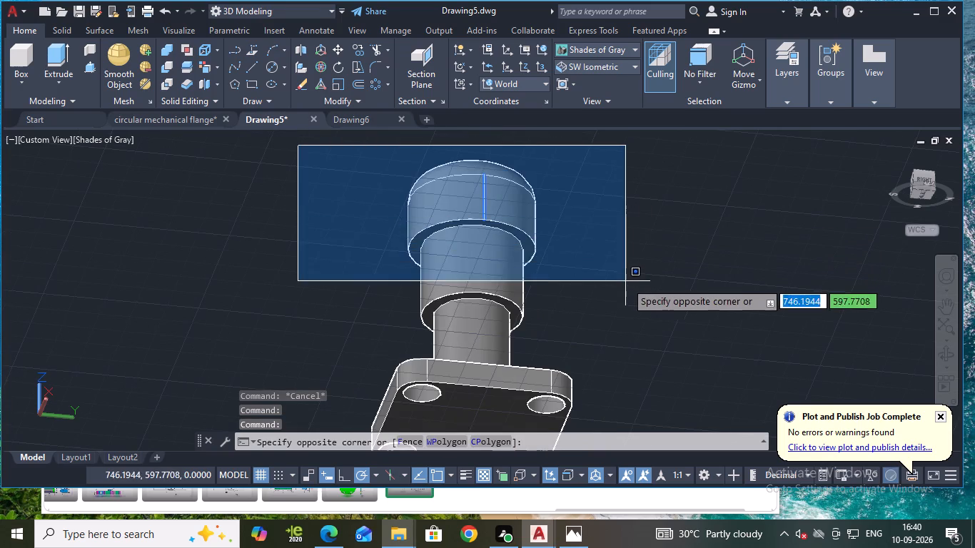
{"action": "key", "text": "Escape"}
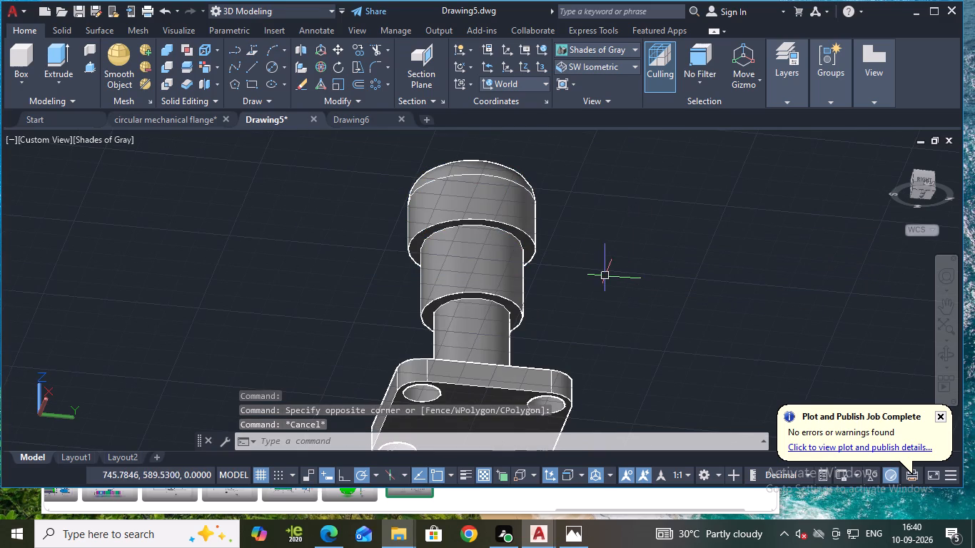
{"action": "scroll", "coordinate": [585, 238], "scroll_direction": "up", "scroll_amount": 1}
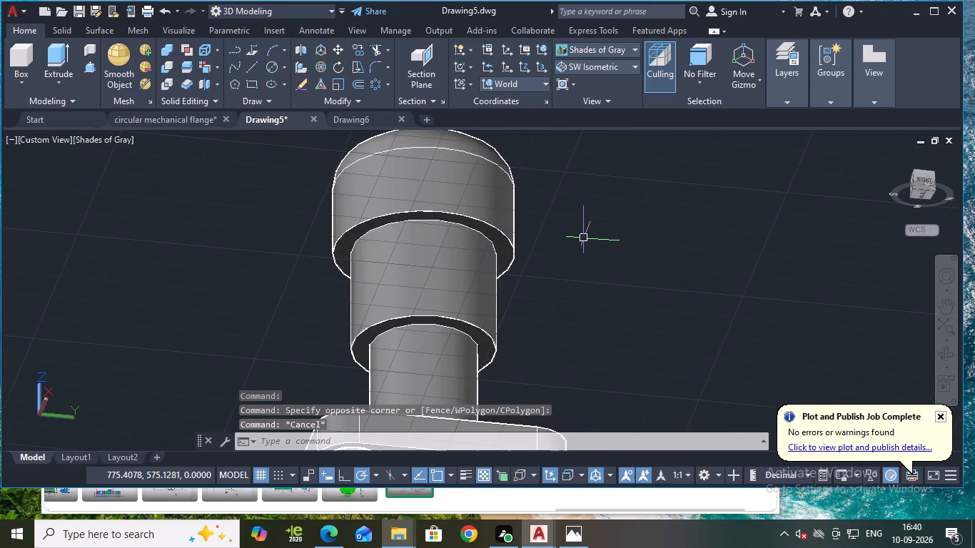
{"action": "middle_click_drag", "start_coordinate": [561, 288], "coordinate": [565, 276]}
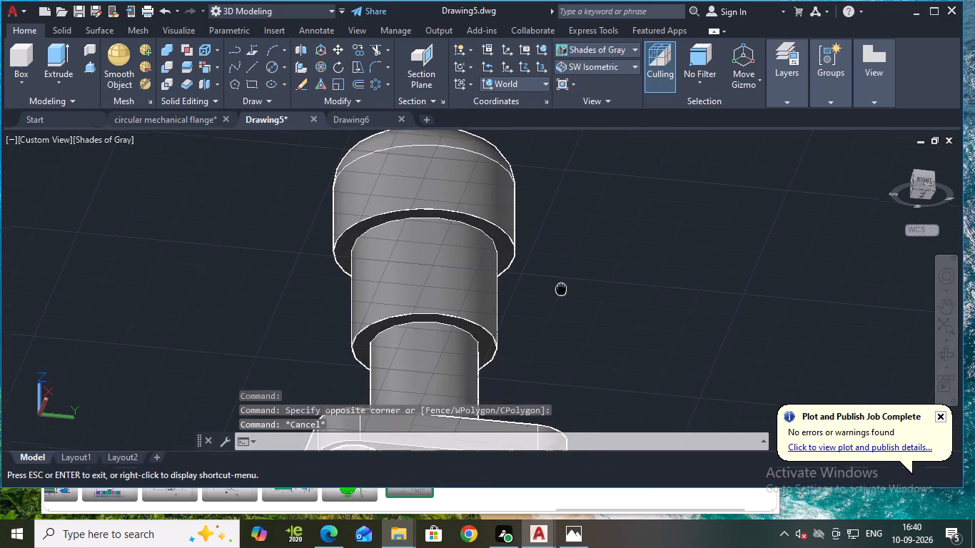
{"action": "middle_click_drag", "start_coordinate": [565, 276], "coordinate": [567, 275]}
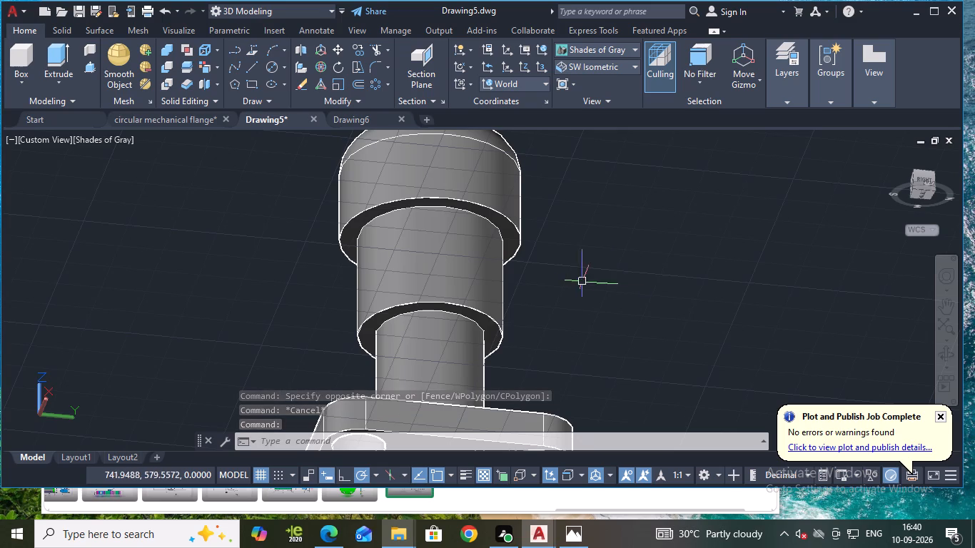
{"action": "scroll", "coordinate": [527, 283], "scroll_direction": "up", "scroll_amount": 1}
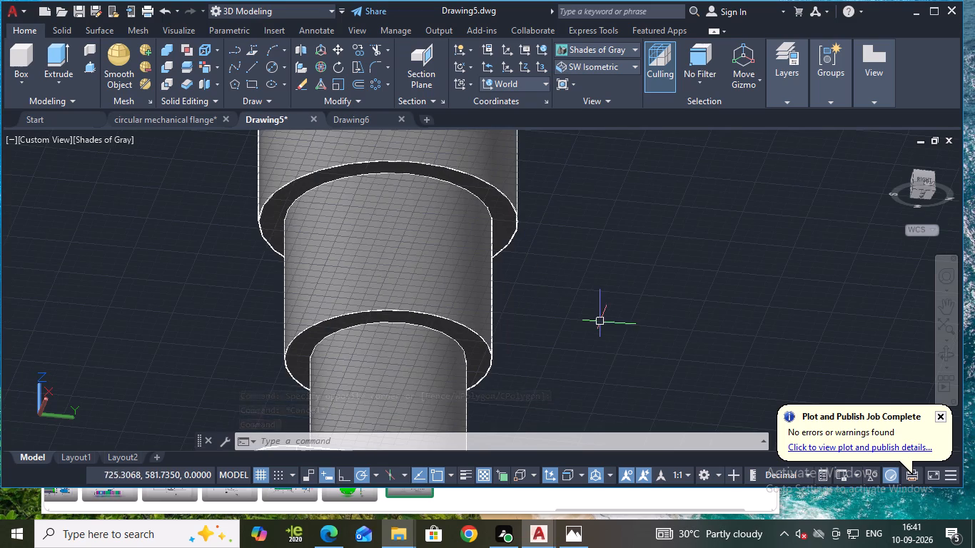
Turn off the grid display in the model view.
{"action": "scroll", "coordinate": [600, 322], "scroll_direction": "down", "scroll_amount": 1}
{"action": "left_click", "coordinate": [266, 470]}
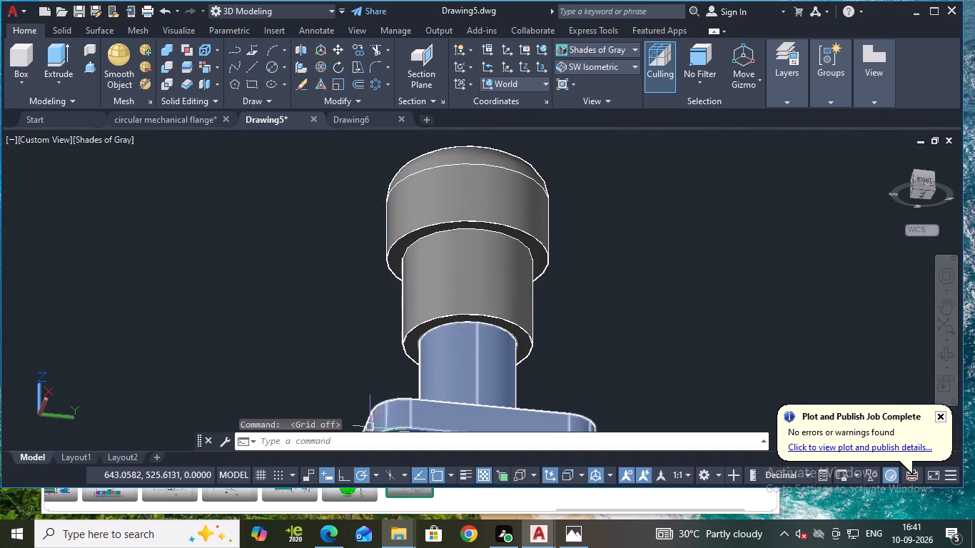
{"action": "key", "text": "Escape"}
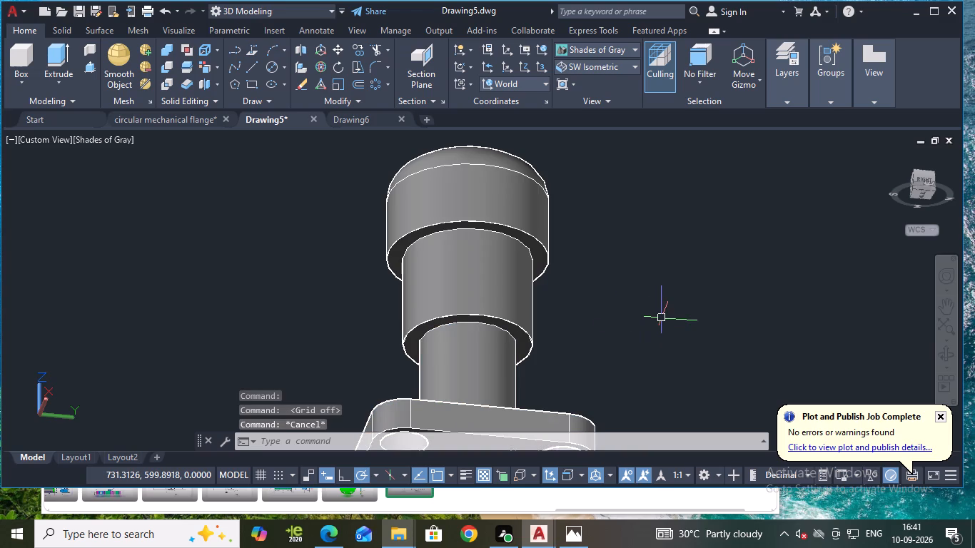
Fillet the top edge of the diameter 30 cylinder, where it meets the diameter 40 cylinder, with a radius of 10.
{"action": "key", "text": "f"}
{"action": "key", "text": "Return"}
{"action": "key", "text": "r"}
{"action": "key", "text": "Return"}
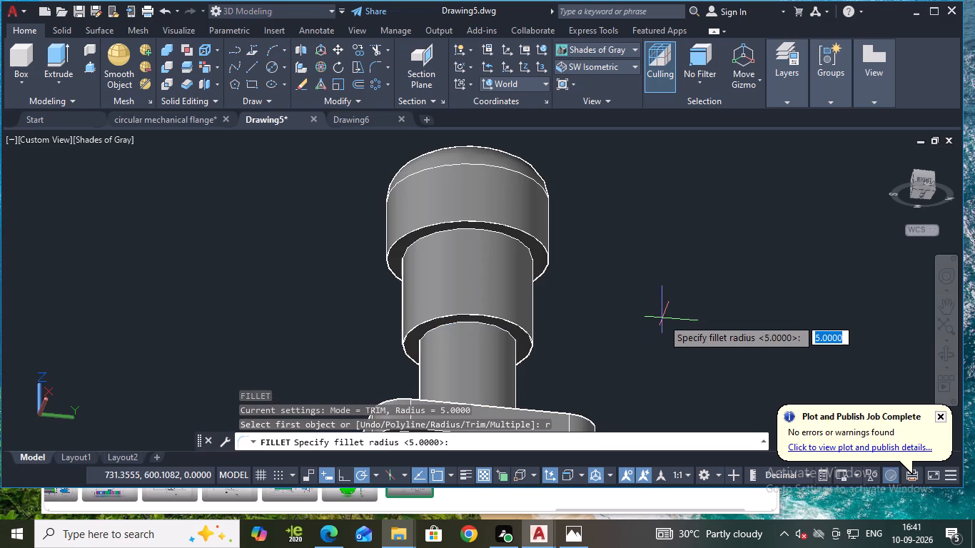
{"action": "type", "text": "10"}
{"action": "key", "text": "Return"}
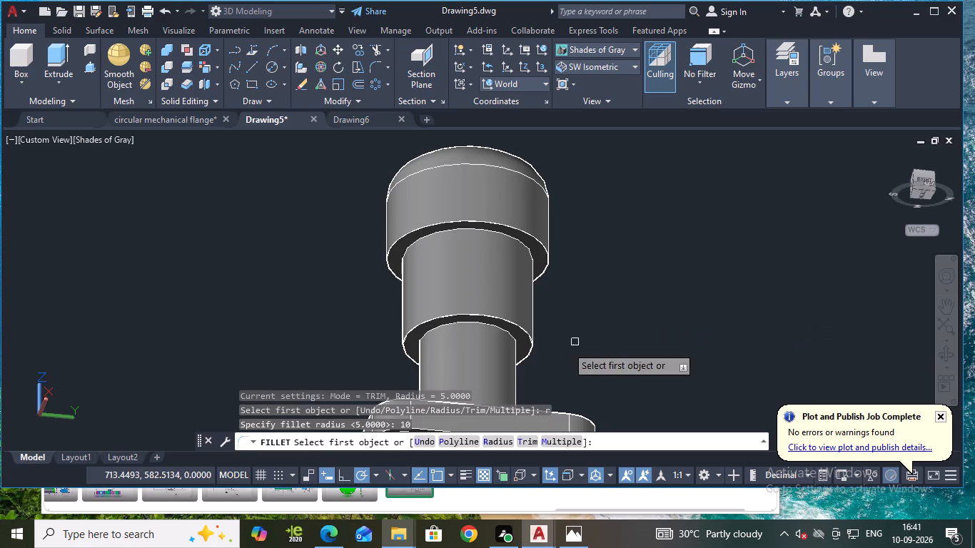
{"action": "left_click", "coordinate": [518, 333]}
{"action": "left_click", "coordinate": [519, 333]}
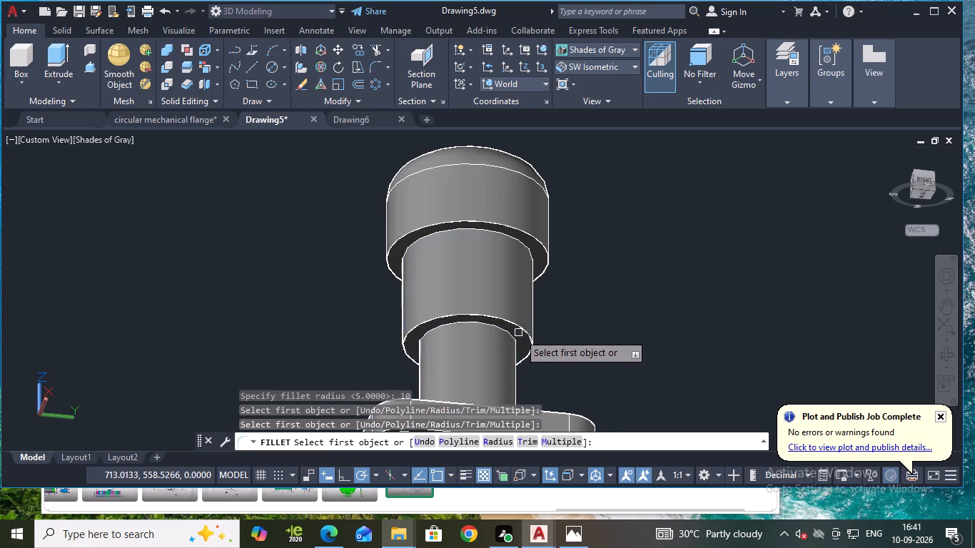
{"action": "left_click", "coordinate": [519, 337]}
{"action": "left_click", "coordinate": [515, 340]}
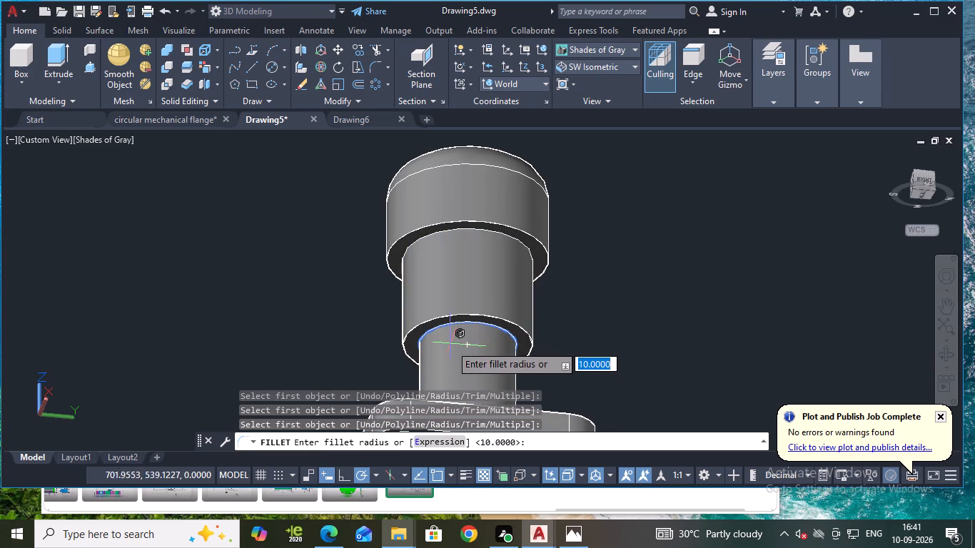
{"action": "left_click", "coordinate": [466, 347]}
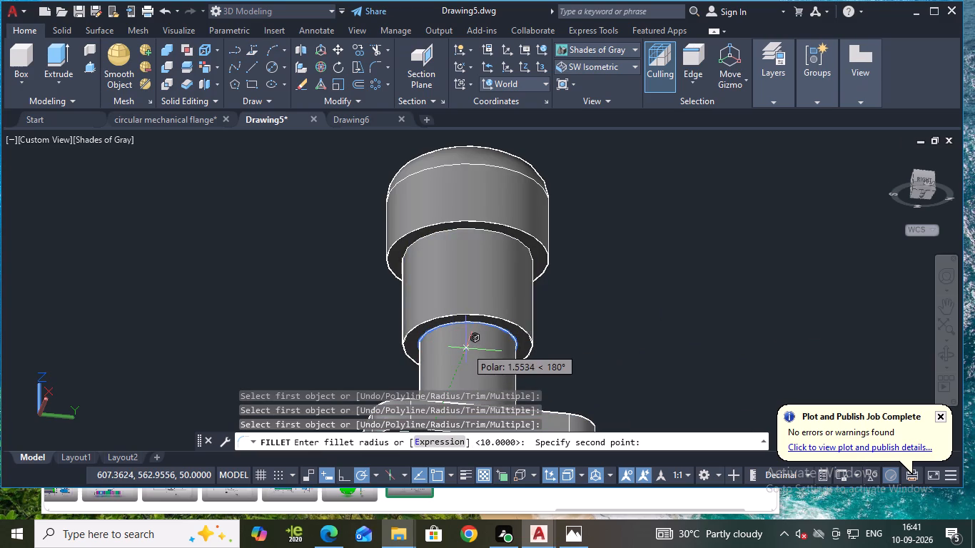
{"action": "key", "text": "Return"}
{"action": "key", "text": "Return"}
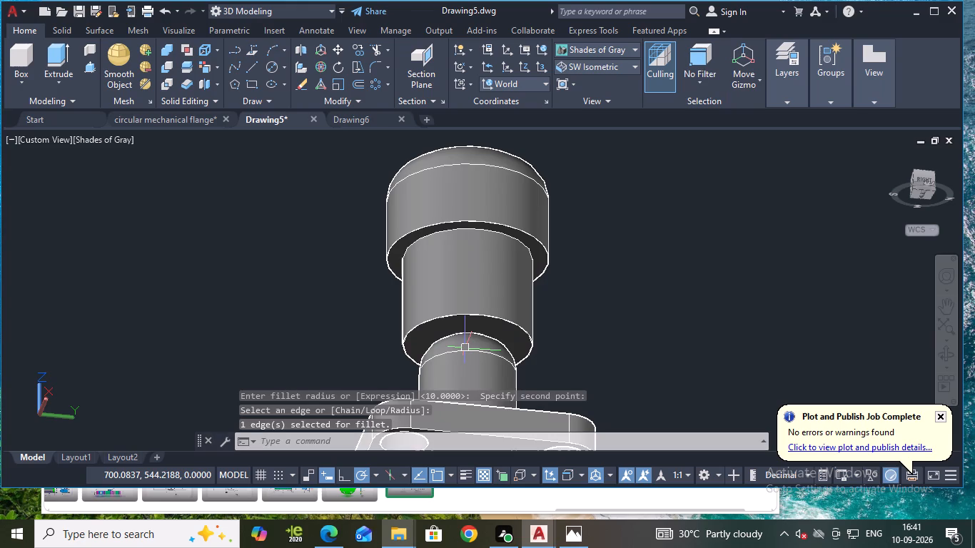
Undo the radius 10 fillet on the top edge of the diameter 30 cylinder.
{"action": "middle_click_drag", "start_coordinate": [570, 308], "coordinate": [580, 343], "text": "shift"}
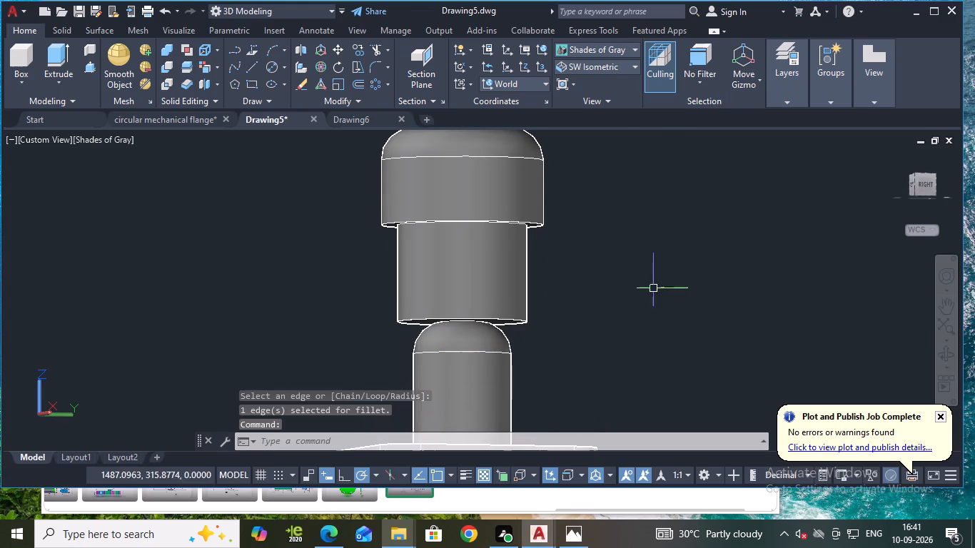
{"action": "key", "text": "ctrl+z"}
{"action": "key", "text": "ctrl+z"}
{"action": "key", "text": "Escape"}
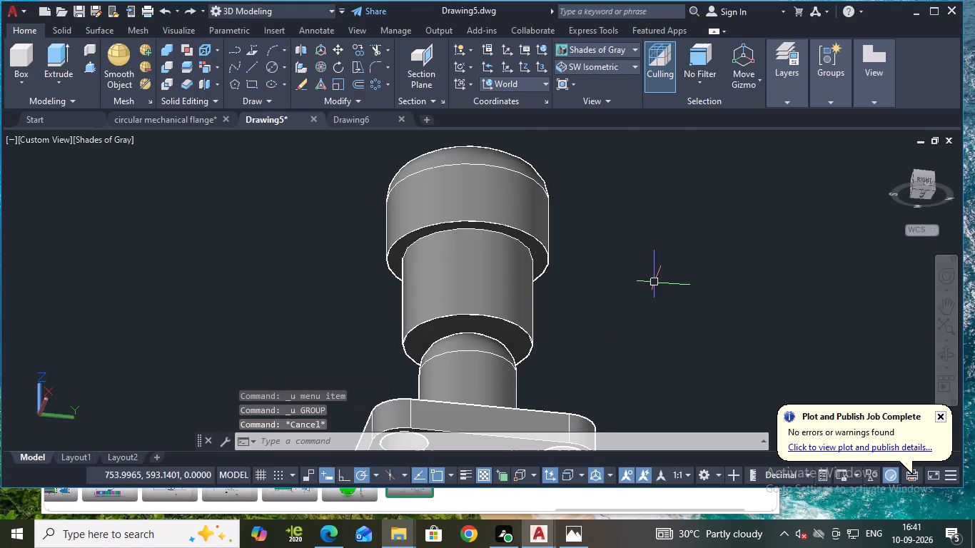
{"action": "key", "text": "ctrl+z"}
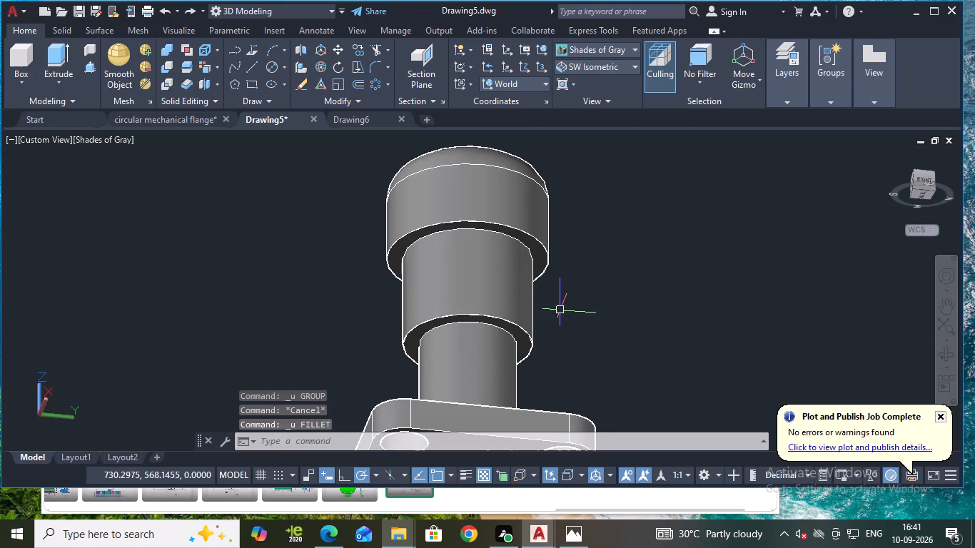
Inspect the junctions between the stacked cylinders and the plate from above and below.
{"action": "scroll", "coordinate": [560, 310], "scroll_direction": "down", "scroll_amount": 1}
{"action": "scroll", "coordinate": [567, 322], "scroll_direction": "up", "scroll_amount": 1}
{"action": "middle_click_drag", "start_coordinate": [567, 322], "coordinate": [592, 304]}
{"action": "scroll", "coordinate": [592, 304], "scroll_direction": "down", "scroll_amount": 1}
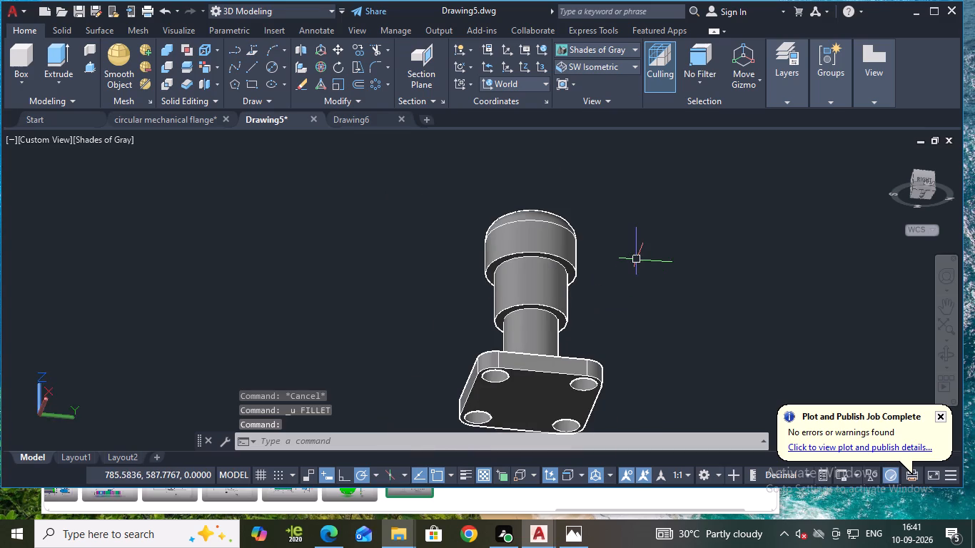
{"action": "middle_click_drag", "start_coordinate": [637, 260], "coordinate": [637, 281], "text": "shift"}
{"action": "scroll", "coordinate": [615, 300], "scroll_direction": "up", "scroll_amount": 1}
{"action": "middle_click_drag", "start_coordinate": [602, 320], "coordinate": [602, 318]}
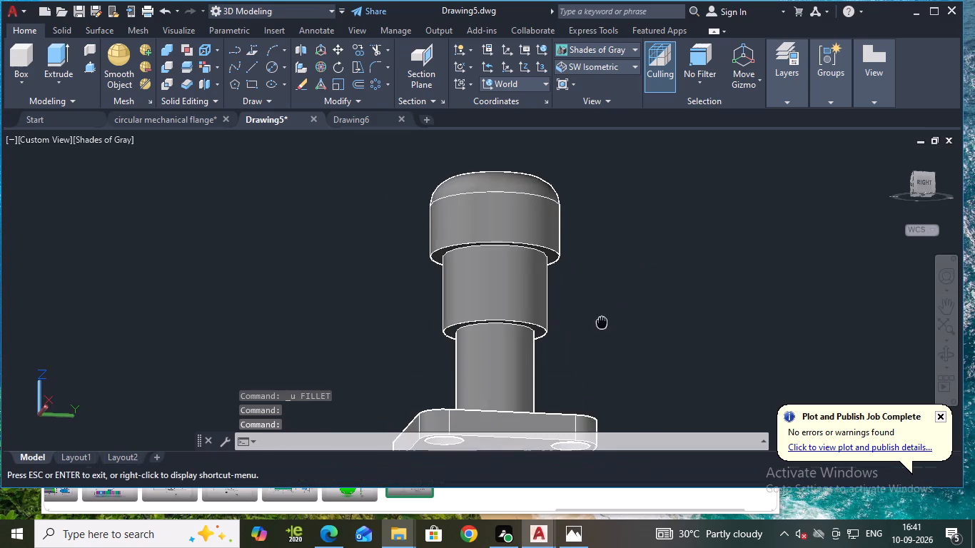
{"action": "middle_click_drag", "start_coordinate": [602, 318], "coordinate": [590, 257]}
{"action": "middle_click_drag", "start_coordinate": [597, 215], "coordinate": [623, 250], "text": "shift"}
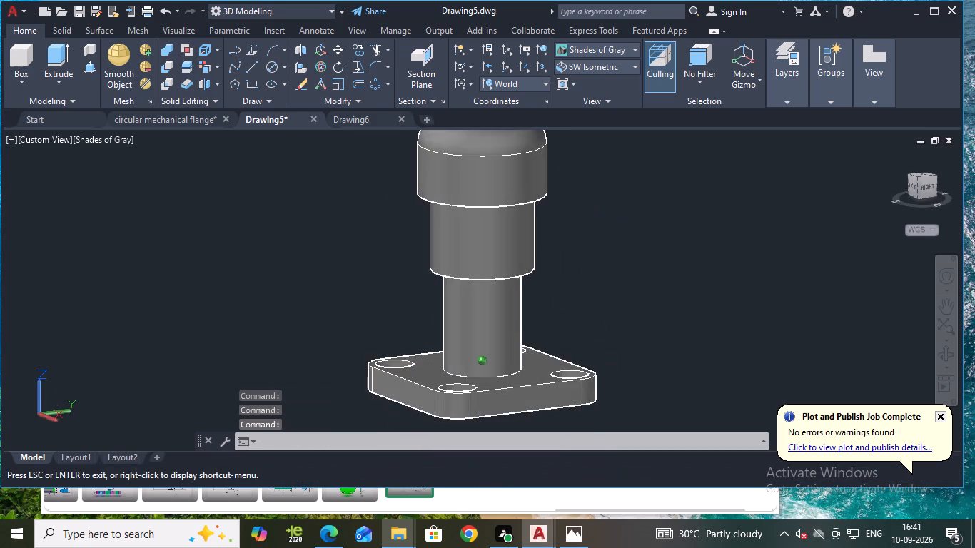
{"action": "middle_click_drag", "start_coordinate": [623, 250], "coordinate": [636, 210], "text": "shift"}
{"action": "scroll", "coordinate": [636, 221], "scroll_direction": "up", "scroll_amount": 1}
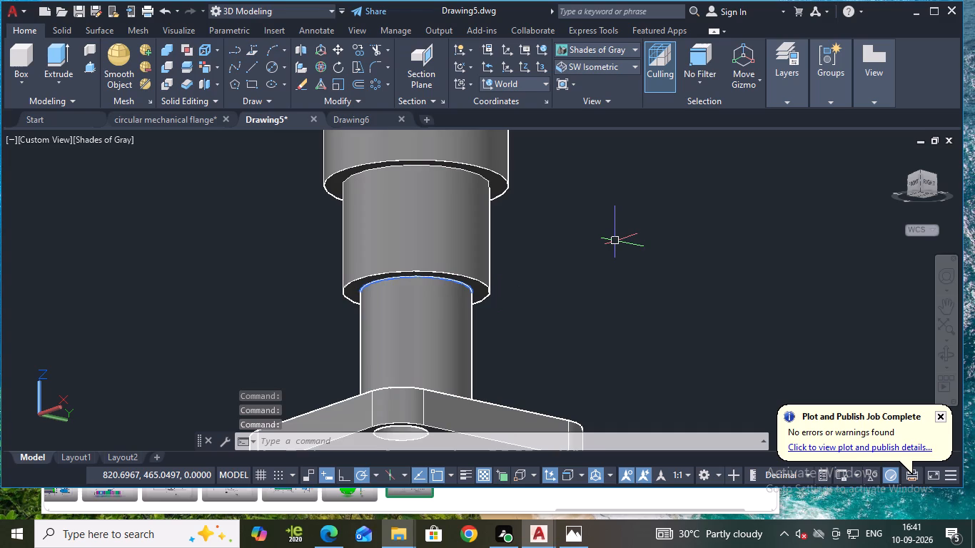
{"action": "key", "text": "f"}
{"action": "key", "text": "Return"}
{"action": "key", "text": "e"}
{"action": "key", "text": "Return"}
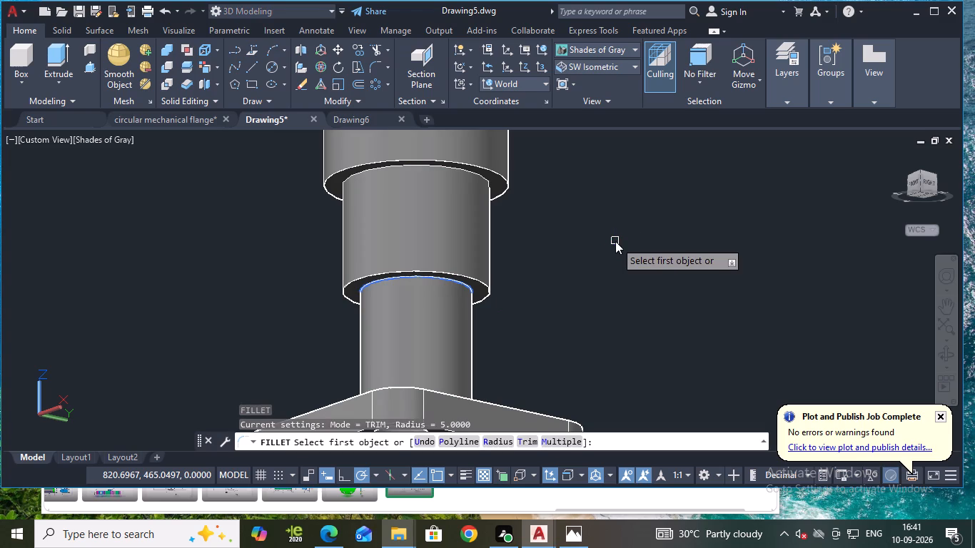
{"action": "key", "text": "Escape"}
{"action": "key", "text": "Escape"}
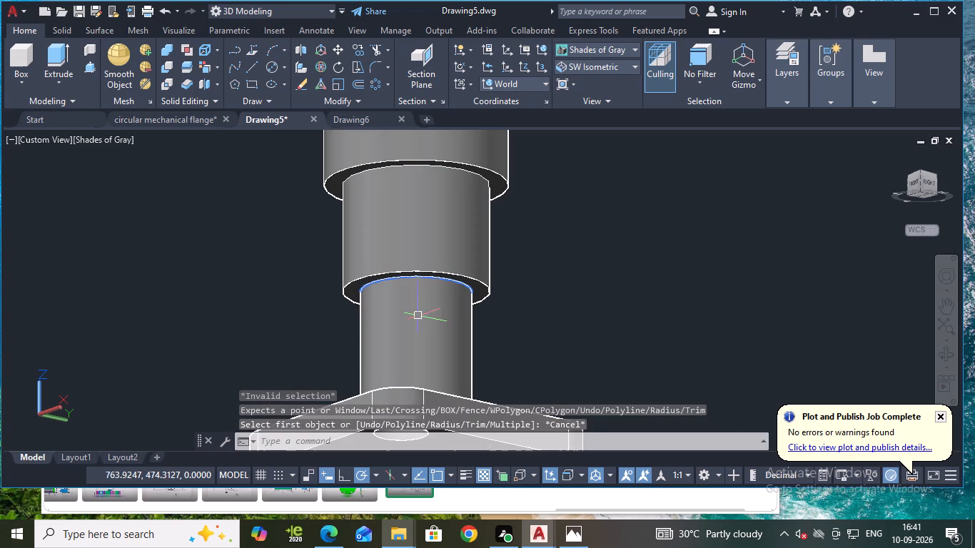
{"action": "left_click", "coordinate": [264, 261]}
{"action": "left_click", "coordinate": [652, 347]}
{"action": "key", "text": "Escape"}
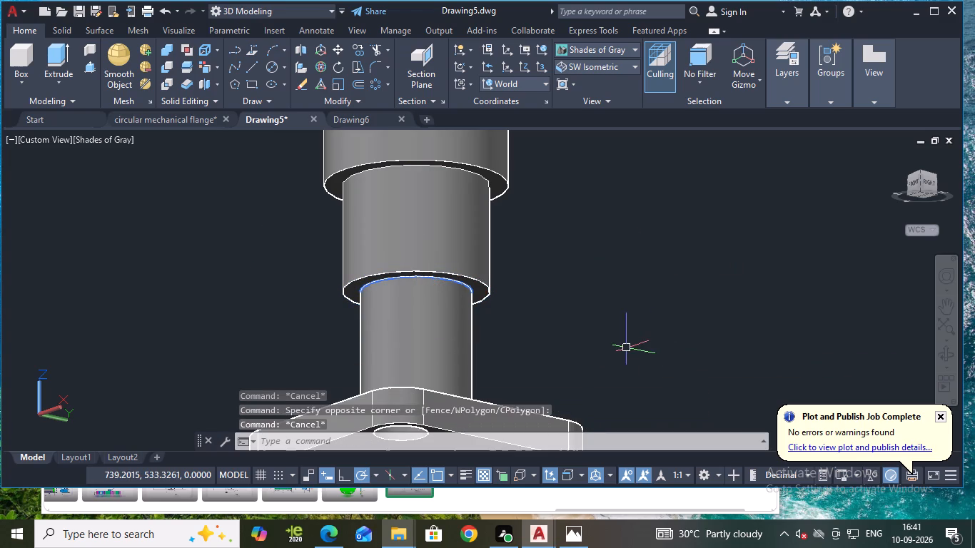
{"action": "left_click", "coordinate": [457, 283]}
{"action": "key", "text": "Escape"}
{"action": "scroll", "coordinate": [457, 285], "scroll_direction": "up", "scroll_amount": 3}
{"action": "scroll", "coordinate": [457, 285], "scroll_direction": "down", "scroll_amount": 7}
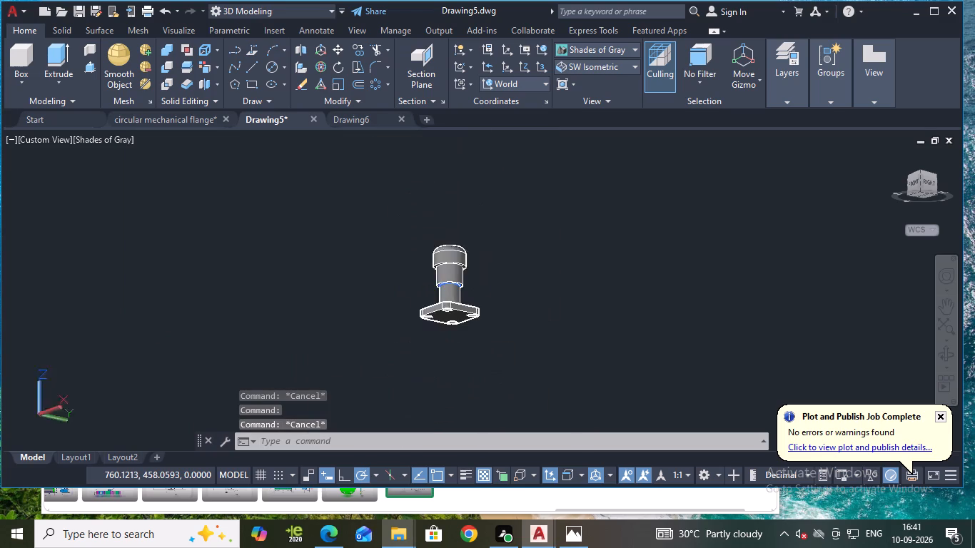
Examine the stacked cylinders and the plate from below, and check which parts belong to the same solid.
{"action": "left_click", "coordinate": [375, 237]}
{"action": "left_click", "coordinate": [534, 366]}
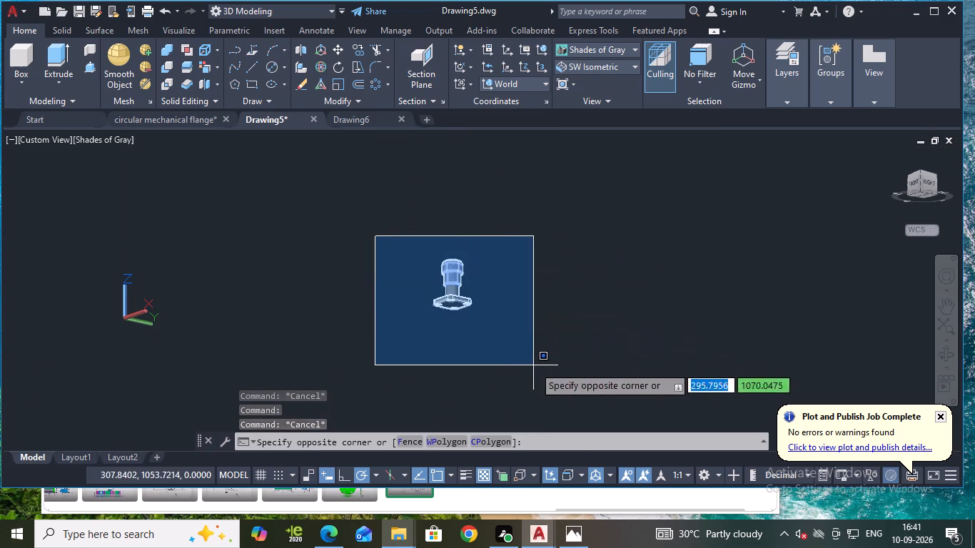
{"action": "key", "text": "Escape"}
{"action": "scroll", "coordinate": [400, 275], "scroll_direction": "up", "scroll_amount": 3}
{"action": "scroll", "coordinate": [508, 297], "scroll_direction": "up", "scroll_amount": 2}
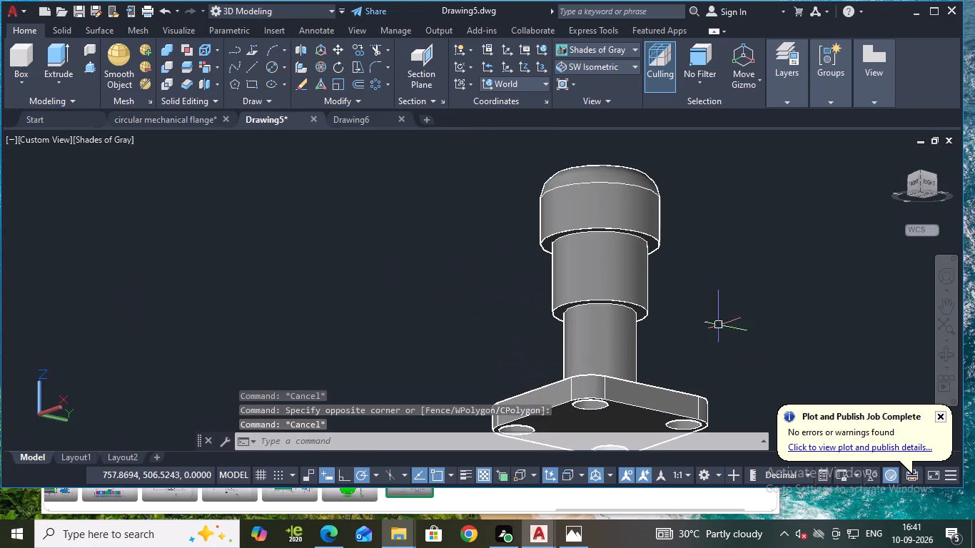
{"action": "middle_click_drag", "start_coordinate": [754, 324], "coordinate": [607, 314]}
{"action": "scroll", "coordinate": [572, 308], "scroll_direction": "up", "scroll_amount": 1}
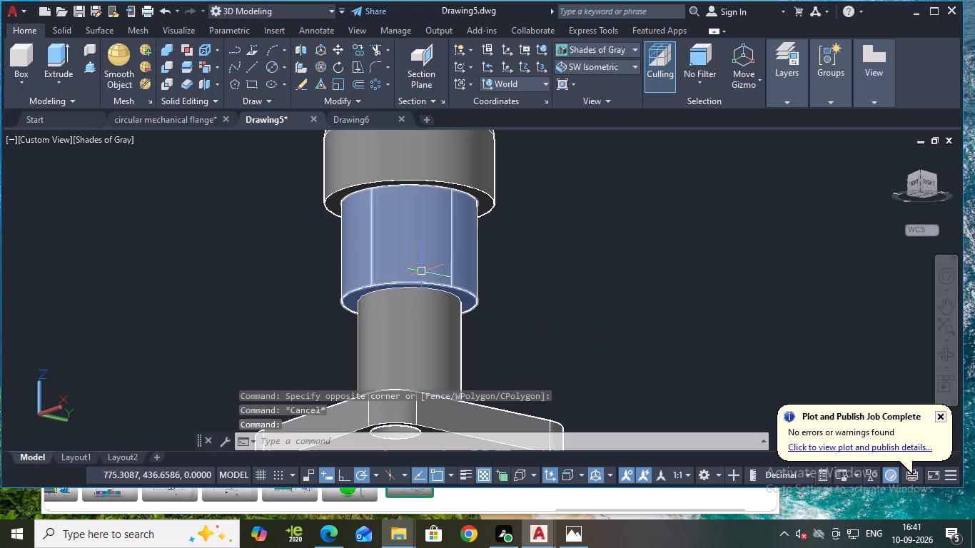
{"action": "scroll", "coordinate": [451, 290], "scroll_direction": "up", "scroll_amount": 1}
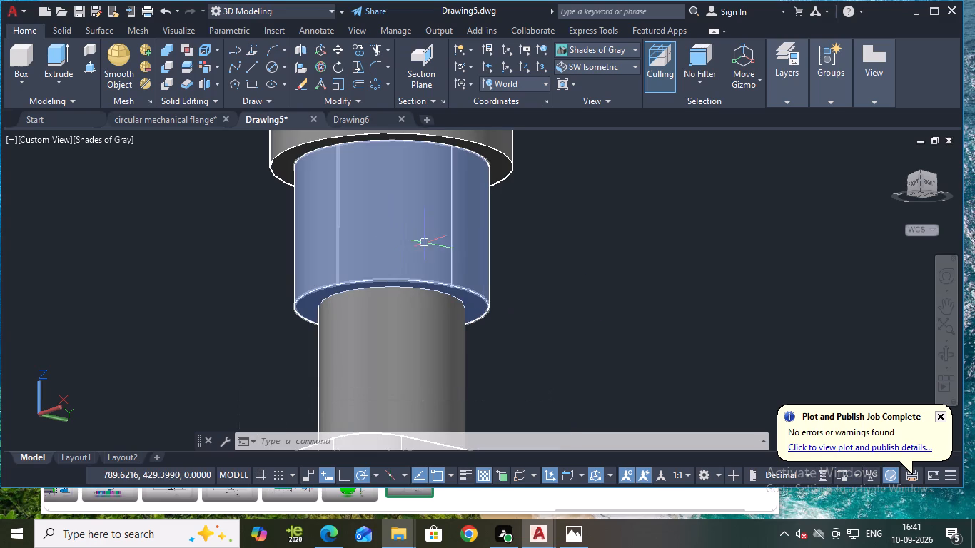
{"action": "middle_click_drag", "start_coordinate": [530, 328], "coordinate": [299, 257], "text": "shift"}
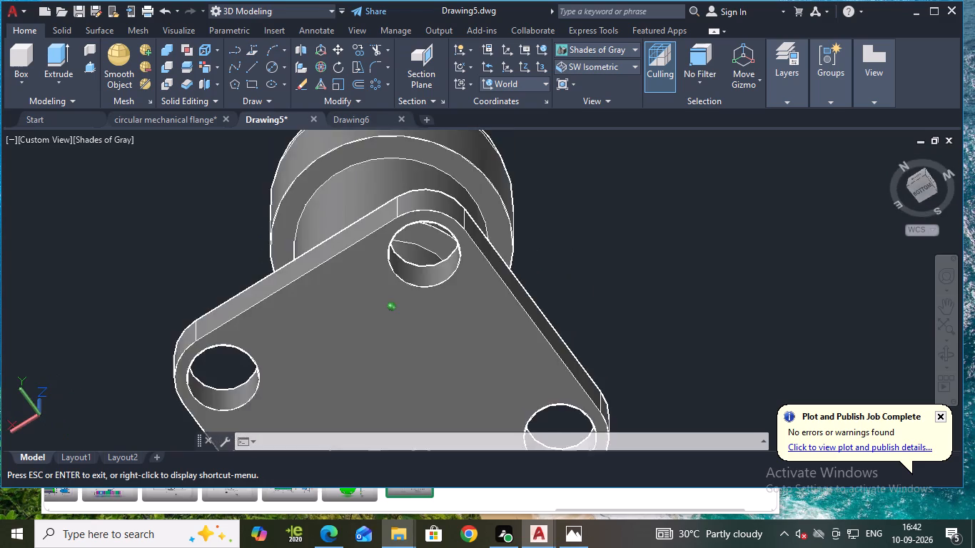
{"action": "middle_click_drag", "start_coordinate": [299, 257], "coordinate": [274, 301], "text": "shift"}
{"action": "middle_click_drag", "start_coordinate": [610, 249], "coordinate": [605, 252], "text": "shift"}
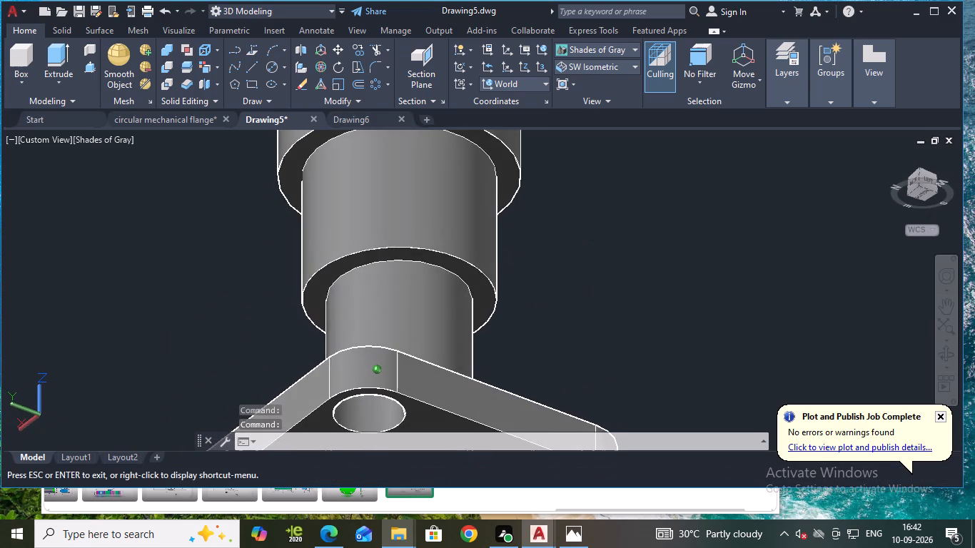
{"action": "middle_click_drag", "start_coordinate": [605, 252], "coordinate": [601, 259], "text": "shift"}
{"action": "scroll", "coordinate": [603, 255], "scroll_direction": "down", "scroll_amount": 1, "text": "shift"}
{"action": "scroll", "coordinate": [600, 260], "scroll_direction": "down", "scroll_amount": 1}
{"action": "middle_click_drag", "start_coordinate": [595, 260], "coordinate": [543, 294]}
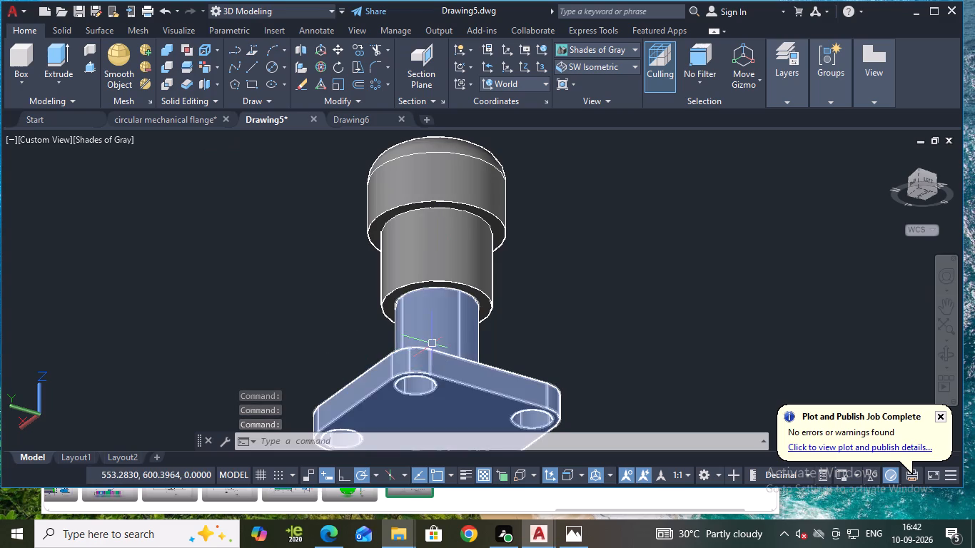
{"action": "left_click", "coordinate": [433, 344]}
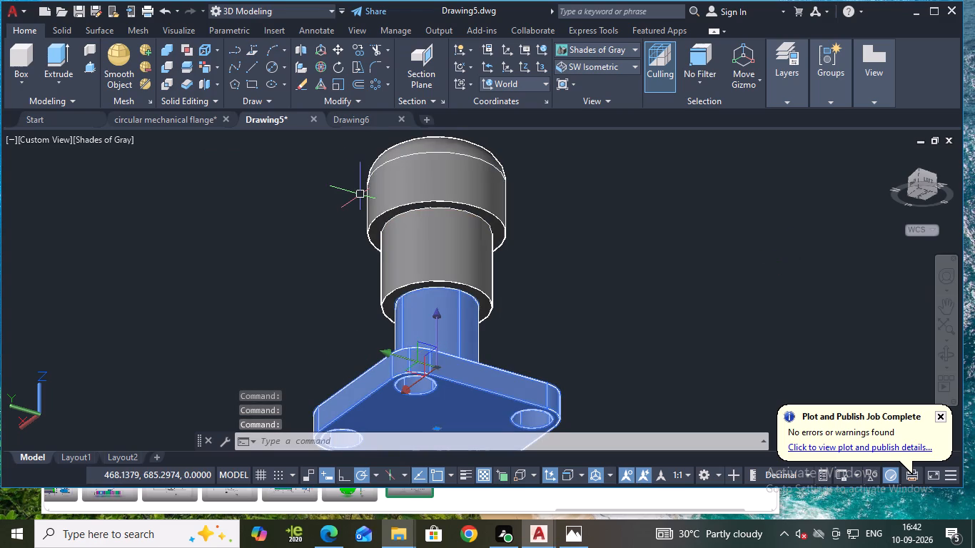
{"action": "key", "text": "Escape"}
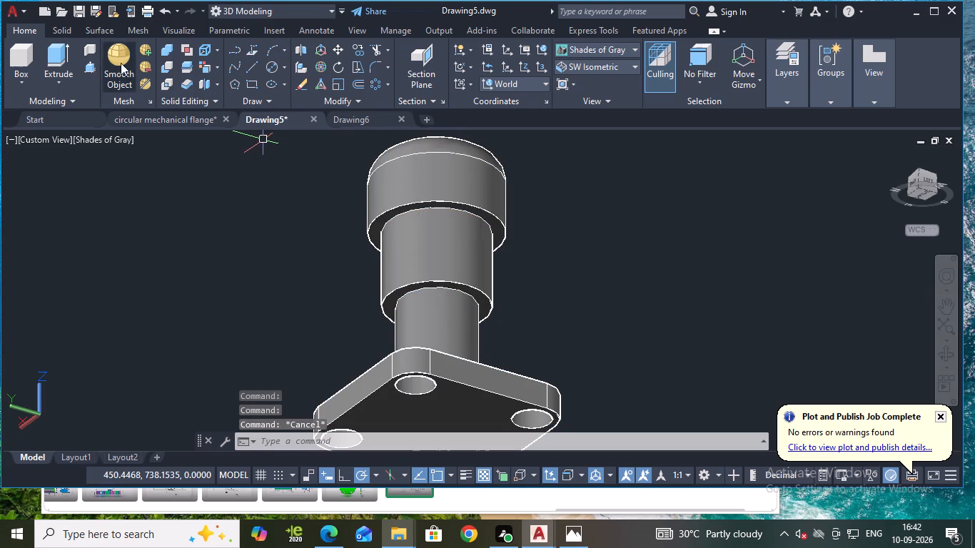
Union the plate with its diameter 30 cylinder and the diameter 40 cylinder into one solid.
{"action": "left_click", "coordinate": [166, 50]}
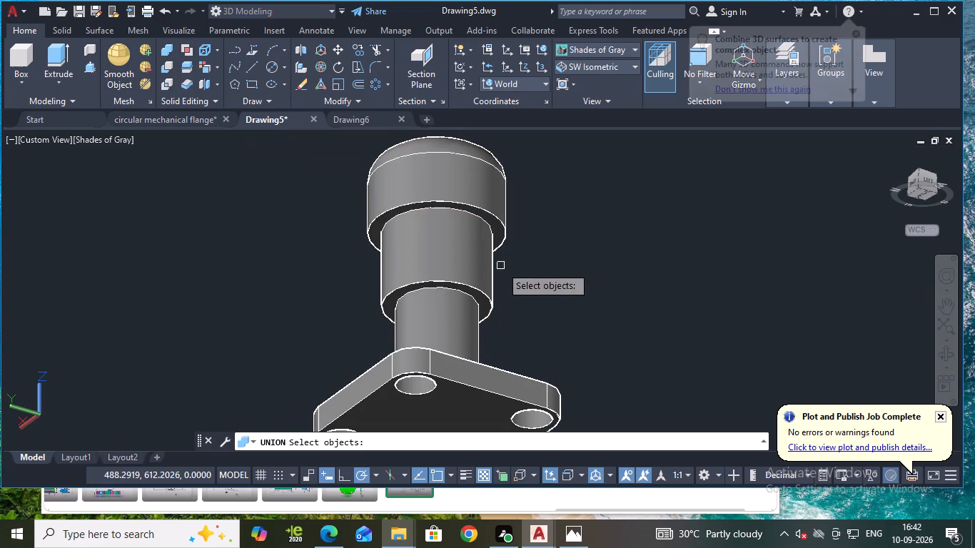
{"action": "left_click", "coordinate": [454, 303]}
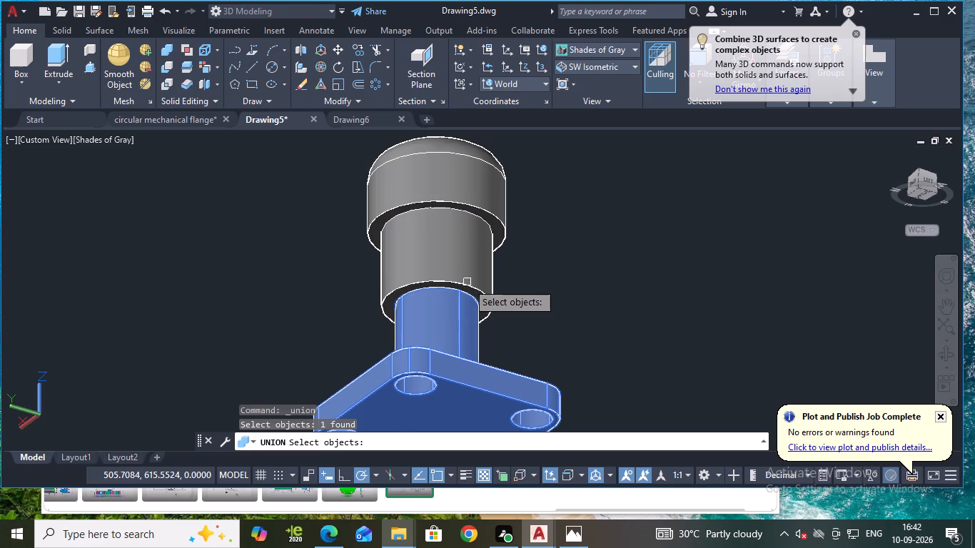
{"action": "left_click", "coordinate": [461, 275]}
{"action": "key", "text": "Return"}
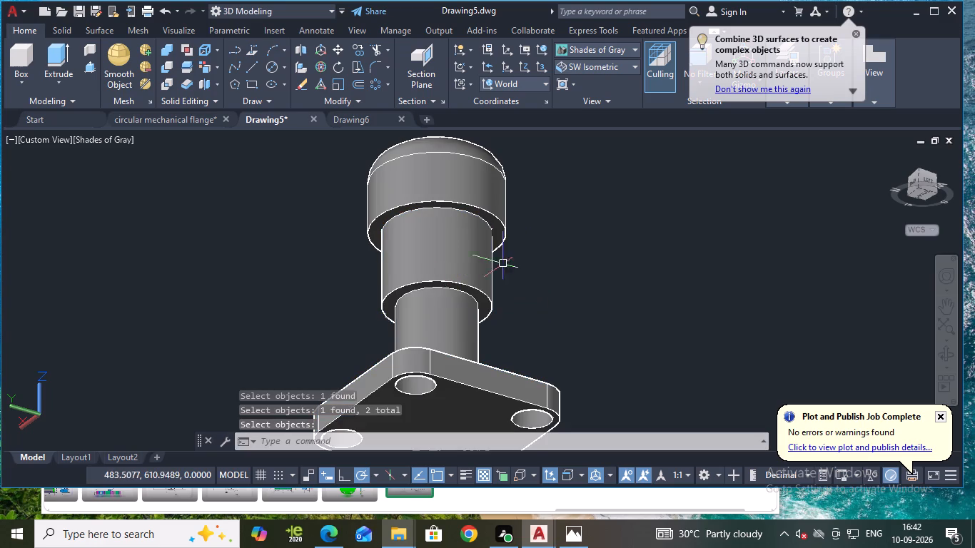
{"action": "key", "text": "Escape"}
Fillet the edge where the diameter 30 cylinder meets the underside of the diameter 40 cylinder with a radius of 10.
{"action": "scroll", "coordinate": [517, 263], "scroll_direction": "up", "scroll_amount": 1}
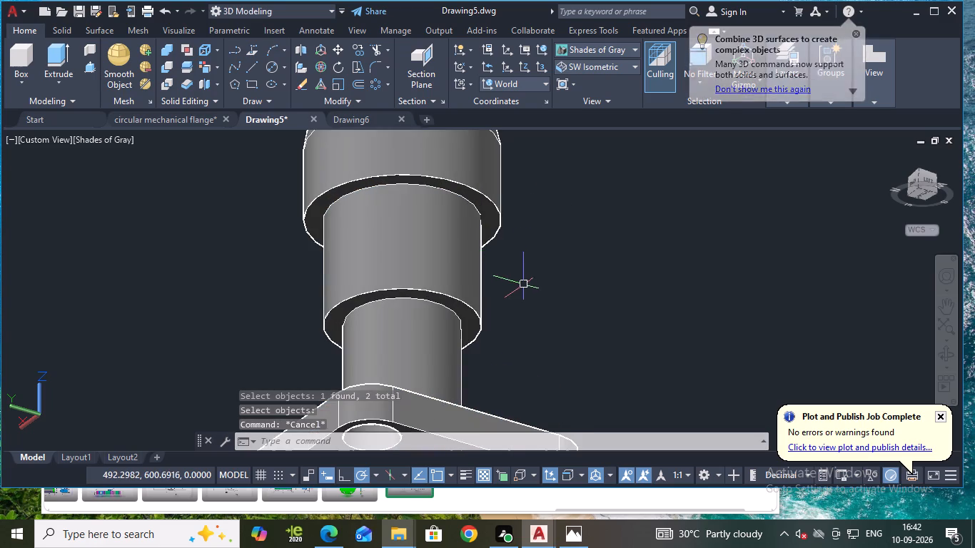
{"action": "scroll", "coordinate": [525, 285], "scroll_direction": "down", "scroll_amount": 1}
{"action": "key", "text": "f"}
{"action": "key", "text": "Return"}
{"action": "key", "text": "r"}
{"action": "key", "text": "Return"}
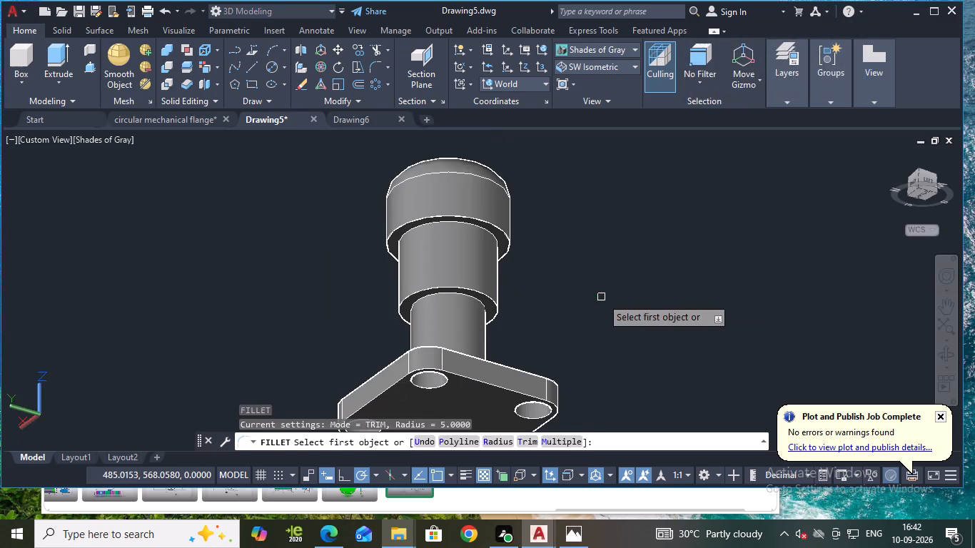
{"action": "type", "text": "10"}
{"action": "key", "text": "Return"}
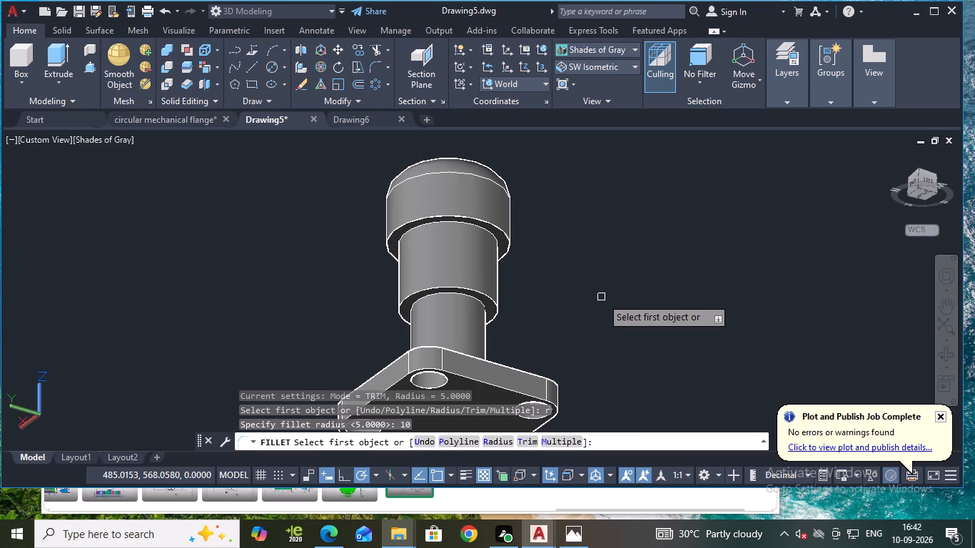
{"action": "left_click", "coordinate": [481, 307]}
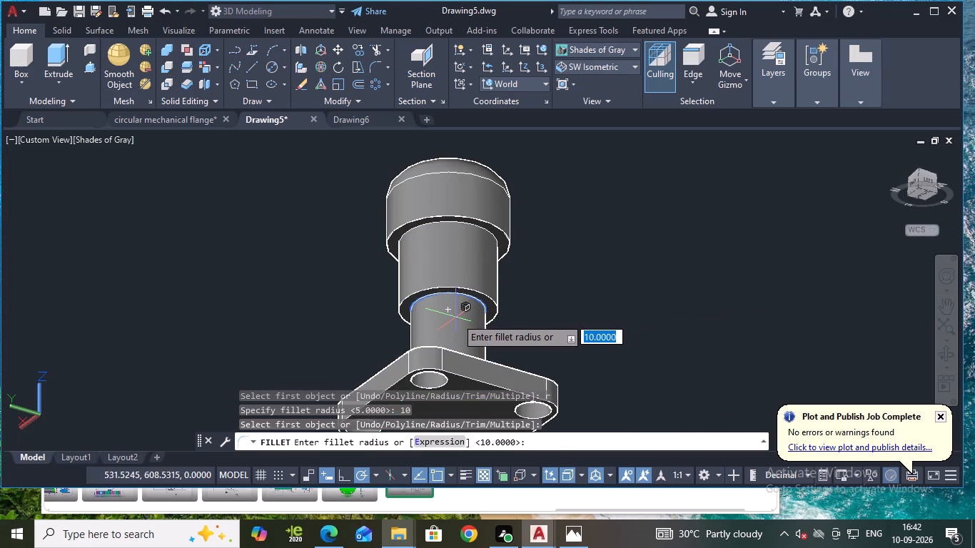
{"action": "left_click", "coordinate": [448, 311]}
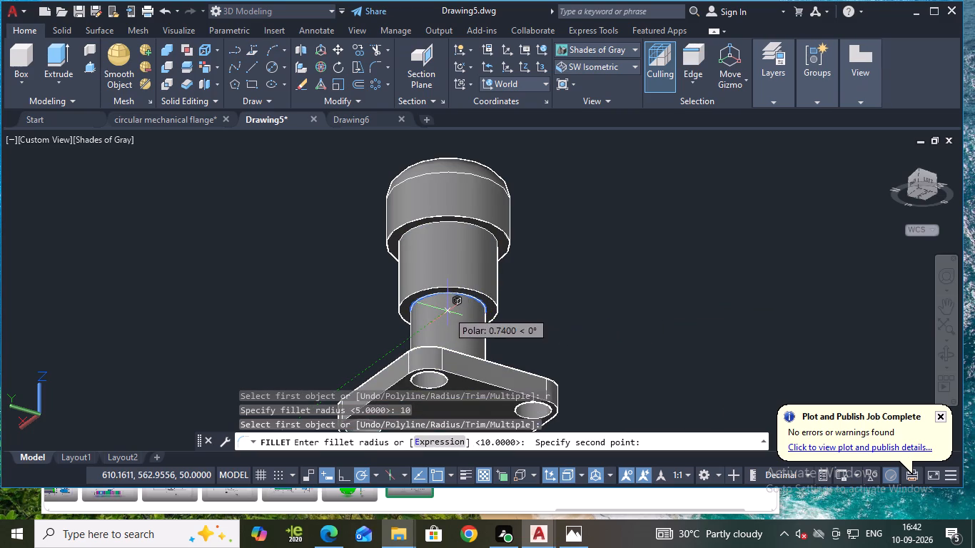
{"action": "key", "text": "Return"}
{"action": "key", "text": "Return"}
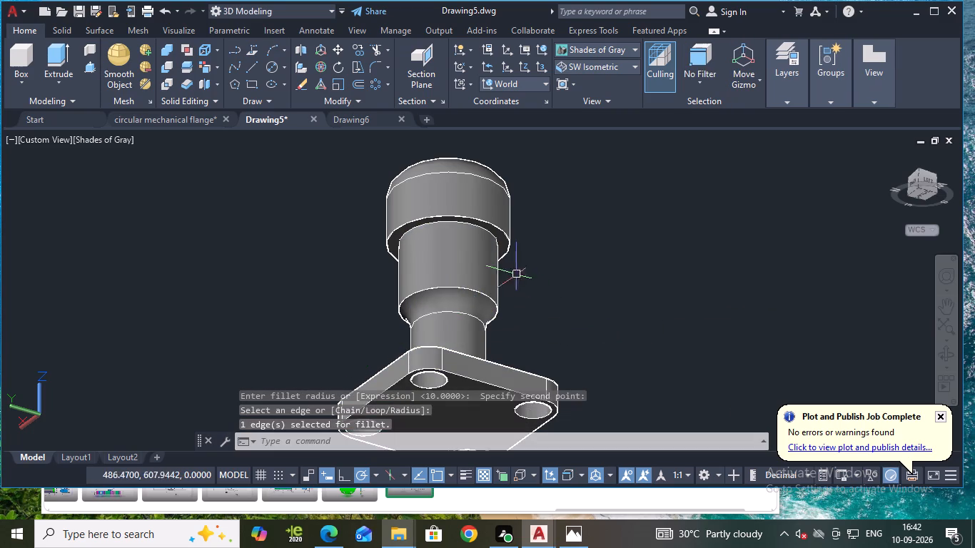
Examine the whole flanged part with its stacked cylinders and plate from below, from the side and from above.
{"action": "middle_click_drag", "start_coordinate": [574, 287], "coordinate": [582, 335], "text": "shift"}
{"action": "scroll", "coordinate": [592, 277], "scroll_direction": "down", "scroll_amount": 1}
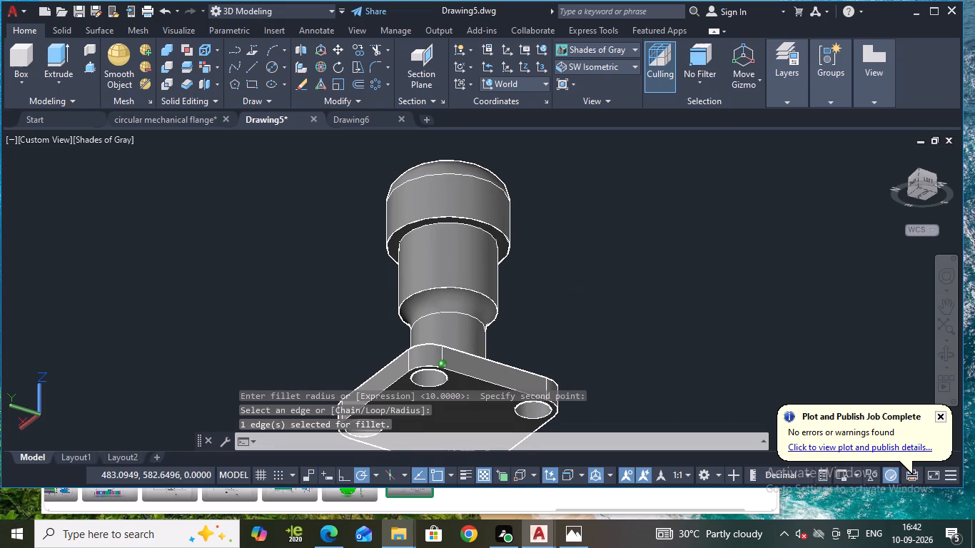
{"action": "scroll", "coordinate": [592, 273], "scroll_direction": "up", "scroll_amount": 1}
{"action": "key", "text": "Escape"}
{"action": "middle_click_drag", "start_coordinate": [603, 270], "coordinate": [605, 324], "text": "shift"}
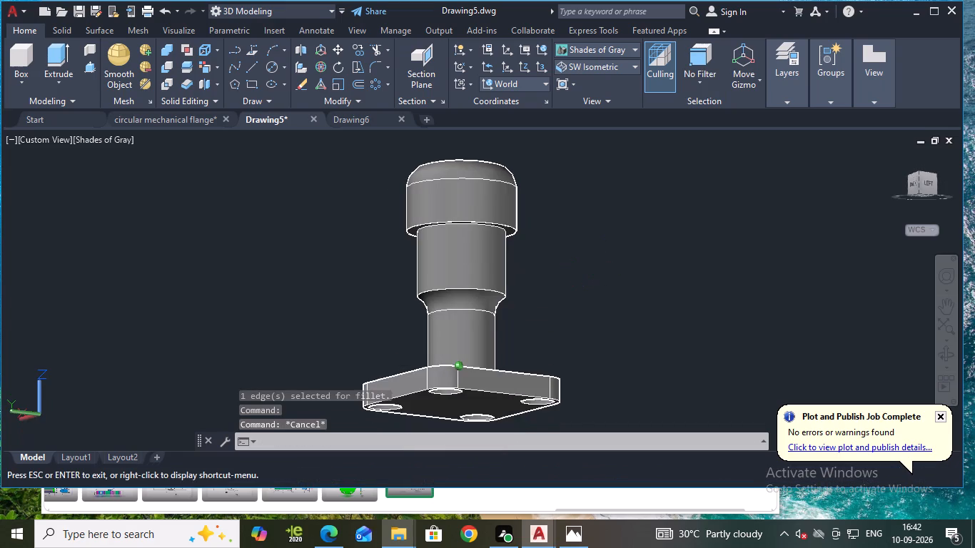
{"action": "middle_click_drag", "start_coordinate": [605, 324], "coordinate": [605, 325], "text": "shift"}
{"action": "middle_click_drag", "start_coordinate": [582, 290], "coordinate": [570, 233], "text": "shift"}
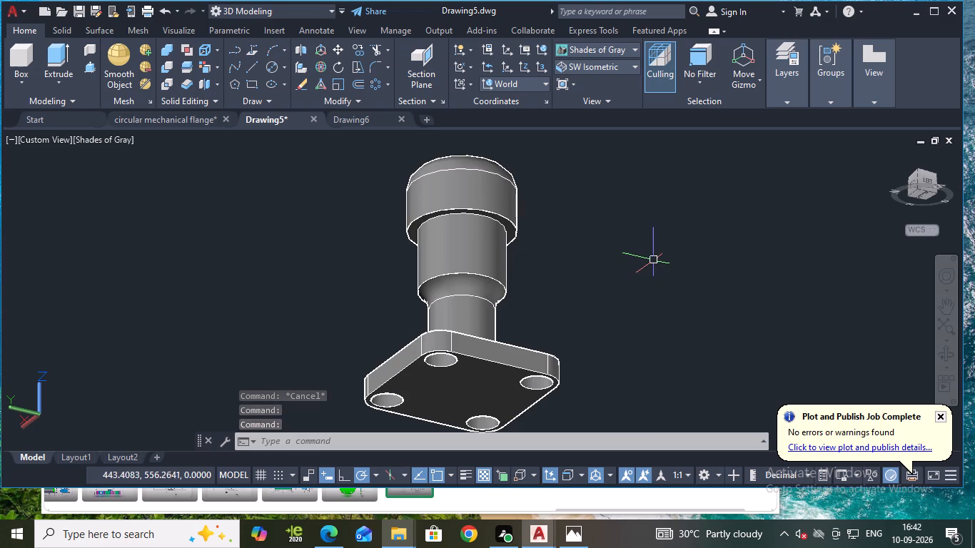
{"action": "left_click", "coordinate": [602, 61]}
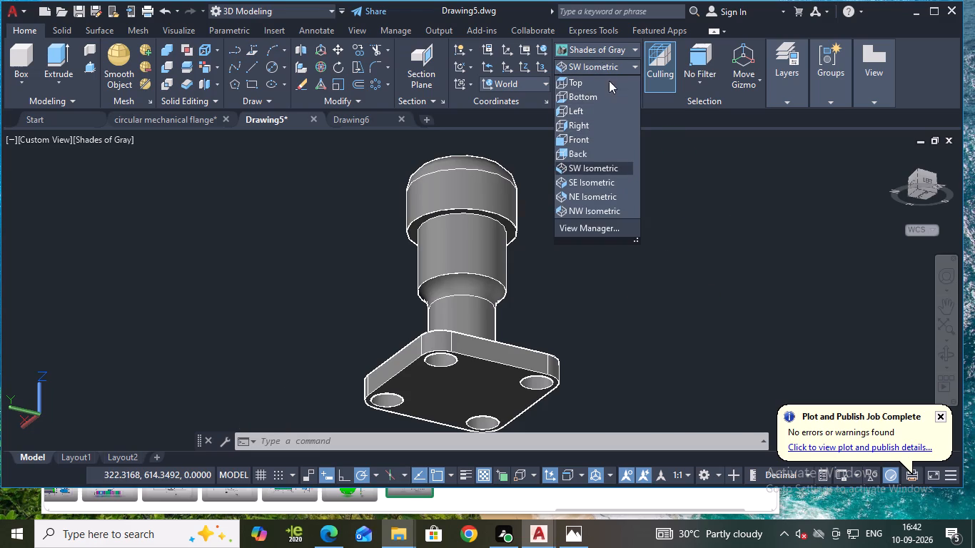
{"action": "left_click", "coordinate": [608, 68]}
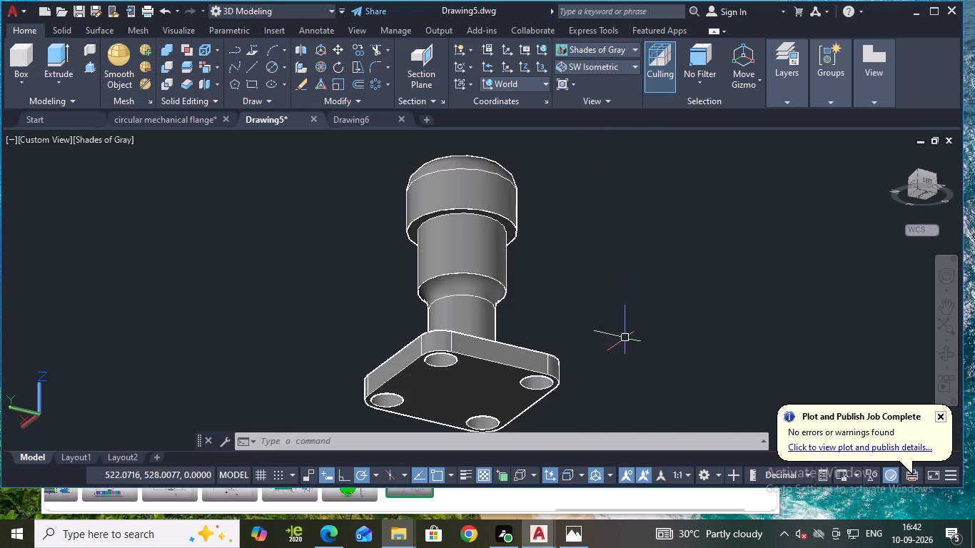
{"action": "middle_click_drag", "start_coordinate": [656, 328], "coordinate": [548, 342], "text": "shift"}
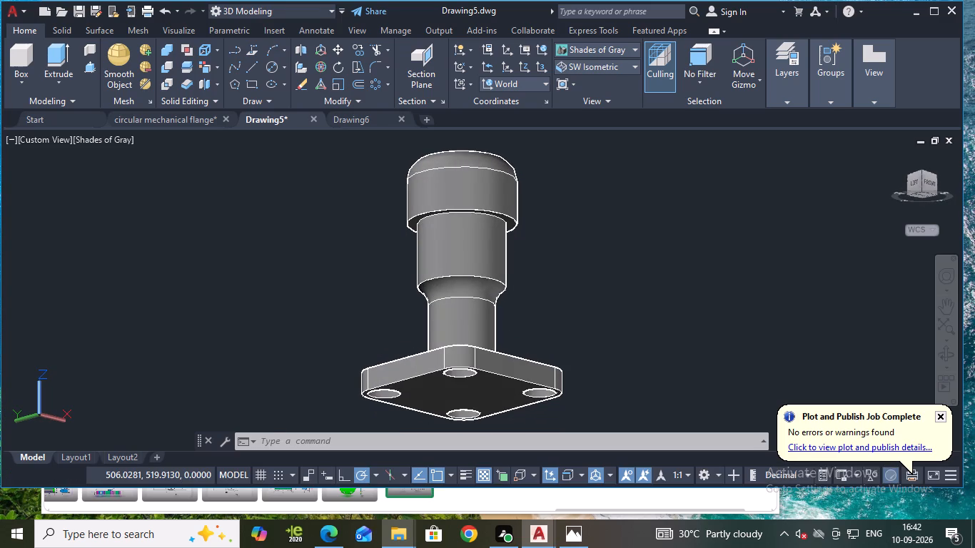
{"action": "middle_click_drag", "start_coordinate": [586, 292], "coordinate": [506, 357], "text": "shift"}
{"action": "scroll", "coordinate": [586, 292], "scroll_direction": "down", "scroll_amount": 1, "text": "shift"}
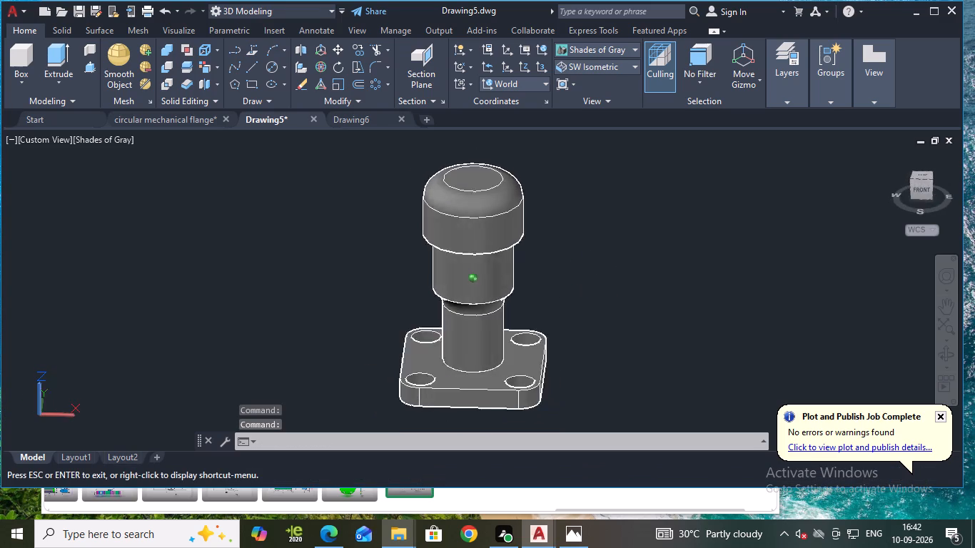
{"action": "middle_click_drag", "start_coordinate": [506, 357], "coordinate": [557, 289], "text": "shift"}
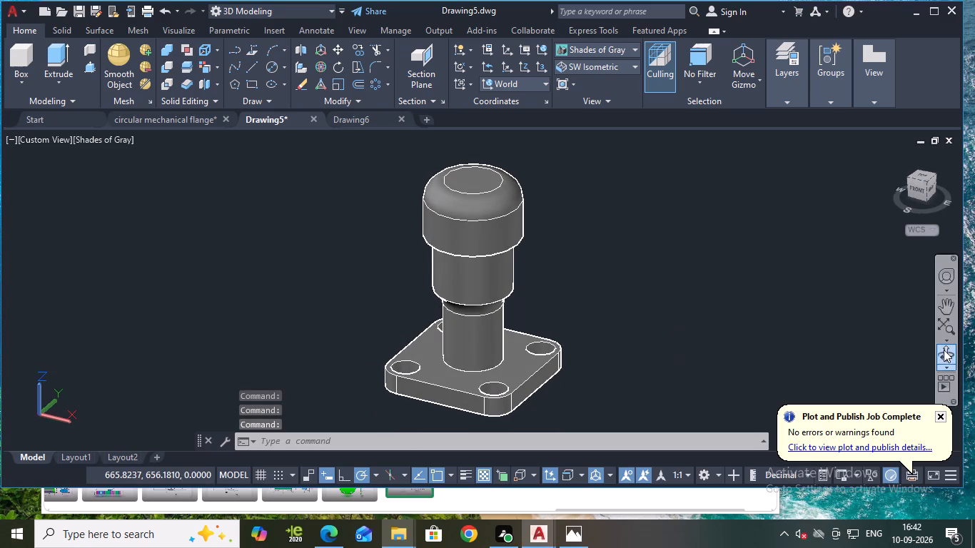
{"action": "middle_click_drag", "start_coordinate": [614, 353], "coordinate": [691, 268], "text": "shift"}
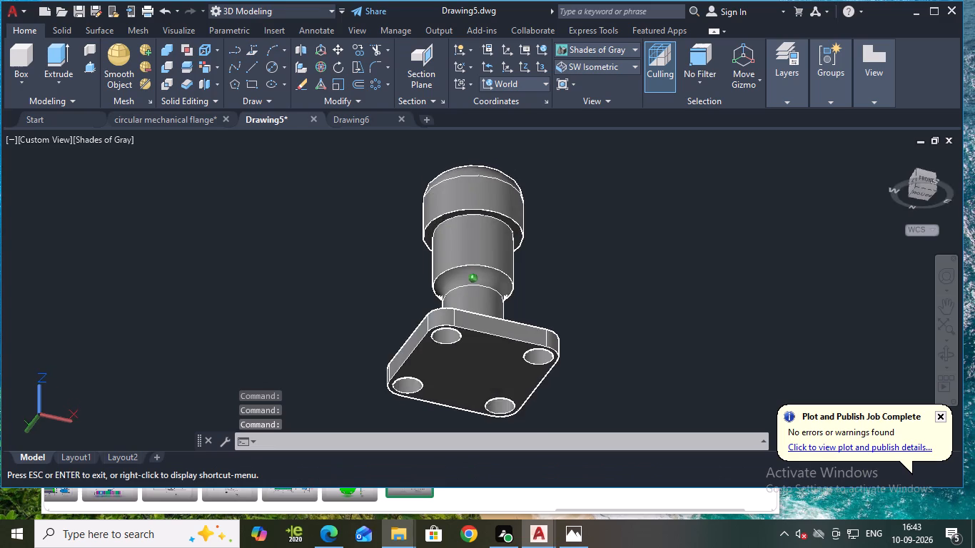
Inspect the junctions beneath the diameter 40 and 50 cylinders up close, and check which parts belong to the lower solid.
{"action": "middle_click_drag", "start_coordinate": [691, 268], "coordinate": [561, 265], "text": "shift"}
{"action": "scroll", "coordinate": [563, 250], "scroll_direction": "up", "scroll_amount": 2}
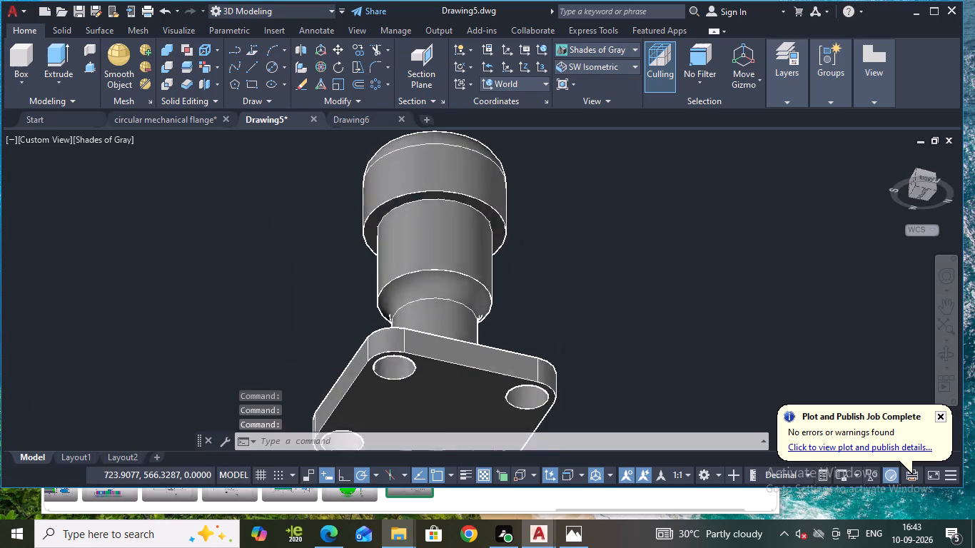
{"action": "middle_click_drag", "start_coordinate": [562, 250], "coordinate": [565, 268]}
{"action": "middle_click_drag", "start_coordinate": [570, 268], "coordinate": [566, 280], "text": "shift"}
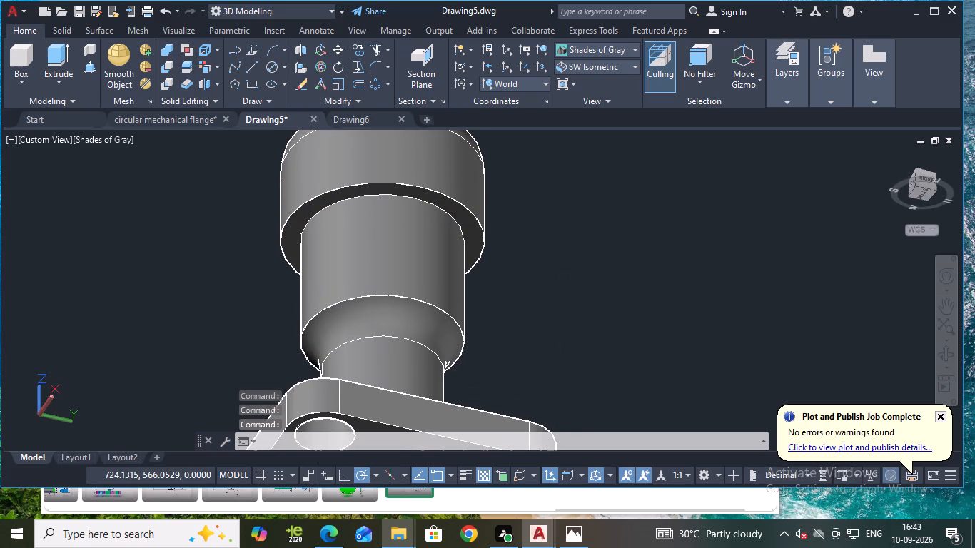
{"action": "scroll", "coordinate": [512, 323], "scroll_direction": "down", "scroll_amount": 2}
{"action": "middle_click_drag", "start_coordinate": [581, 277], "coordinate": [569, 298], "text": "shift"}
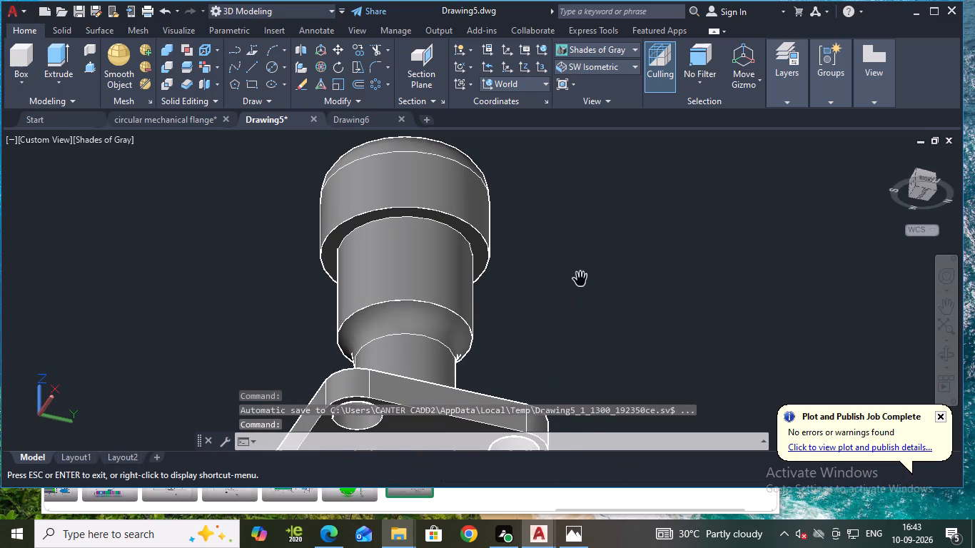
{"action": "middle_click_drag", "start_coordinate": [569, 298], "coordinate": [616, 267], "text": "shift"}
{"action": "scroll", "coordinate": [620, 252], "scroll_direction": "down", "scroll_amount": 1}
{"action": "middle_click_drag", "start_coordinate": [663, 251], "coordinate": [655, 259], "text": "shift"}
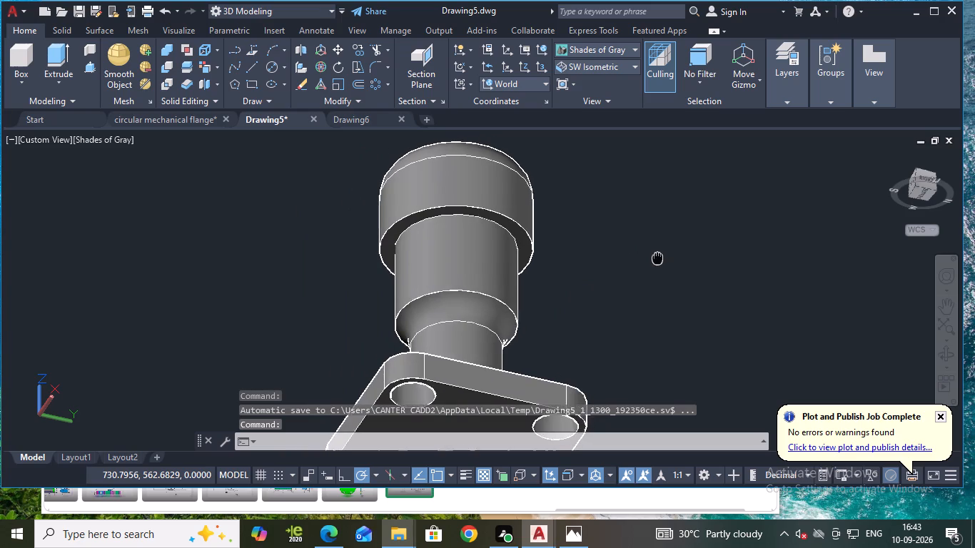
{"action": "middle_click_drag", "start_coordinate": [655, 259], "coordinate": [649, 261], "text": "shift"}
{"action": "scroll", "coordinate": [652, 245], "scroll_direction": "down", "scroll_amount": 2}
{"action": "middle_click_drag", "start_coordinate": [667, 238], "coordinate": [655, 258], "text": "shift"}
{"action": "key", "text": "Escape"}
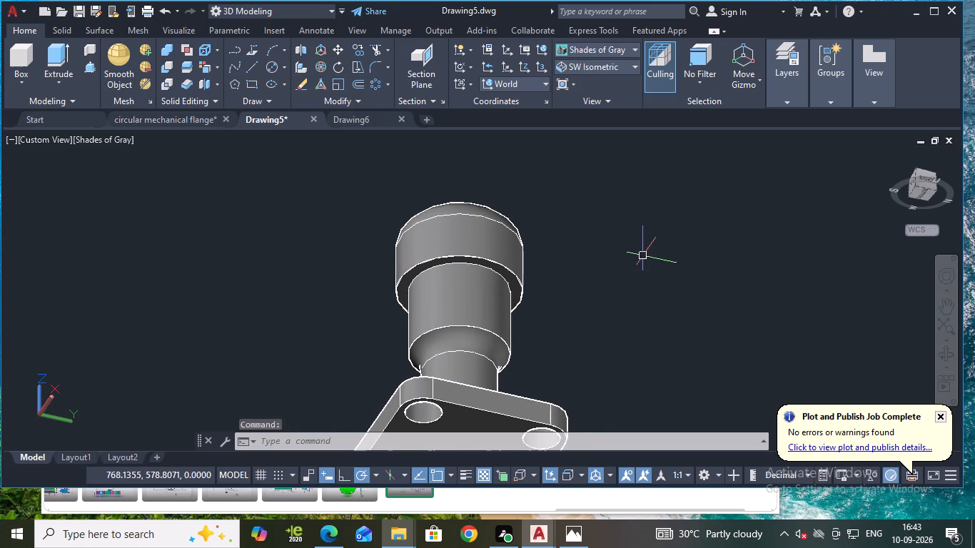
{"action": "middle_click", "coordinate": [584, 290], "text": "shift"}
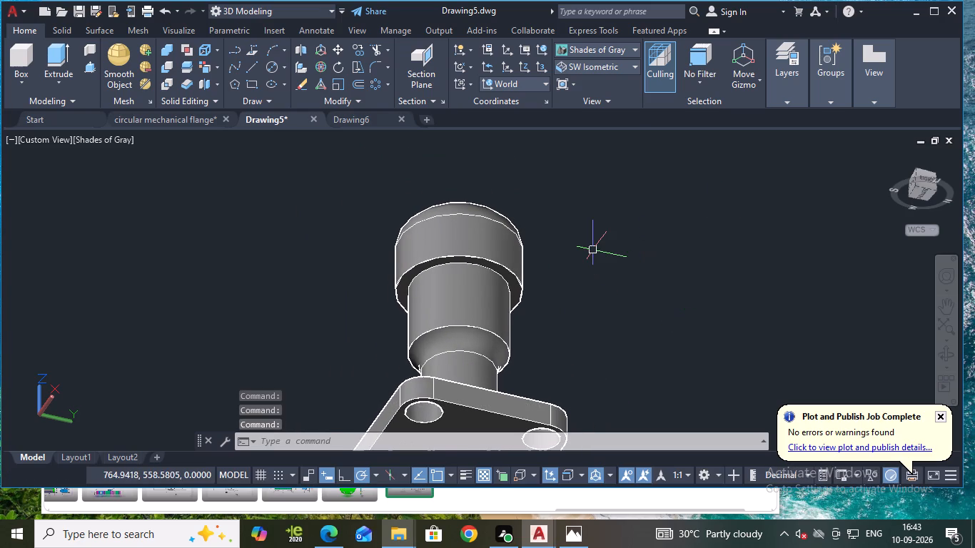
{"action": "scroll", "coordinate": [593, 250], "scroll_direction": "up", "scroll_amount": 1}
{"action": "middle_click_drag", "start_coordinate": [615, 260], "coordinate": [666, 274]}
{"action": "key", "text": "Escape"}
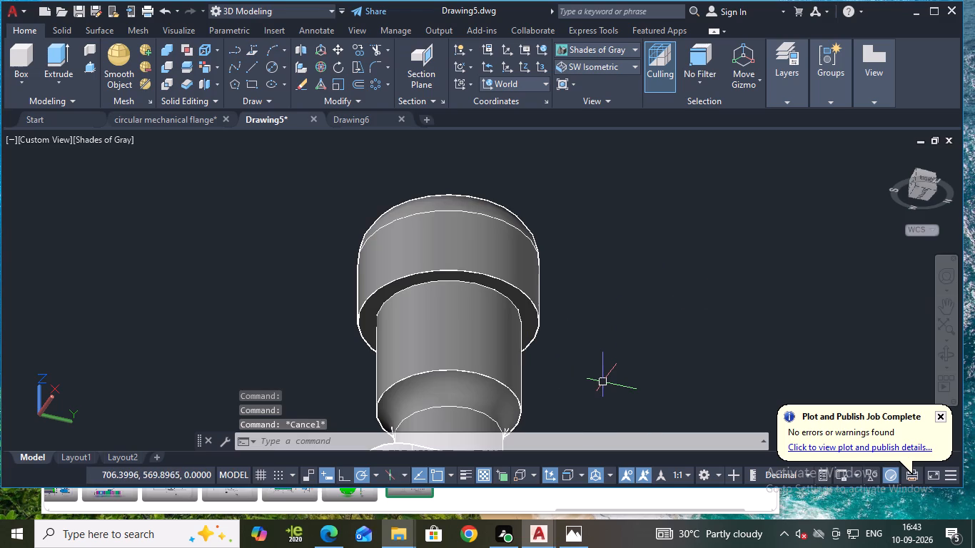
{"action": "left_click", "coordinate": [490, 347]}
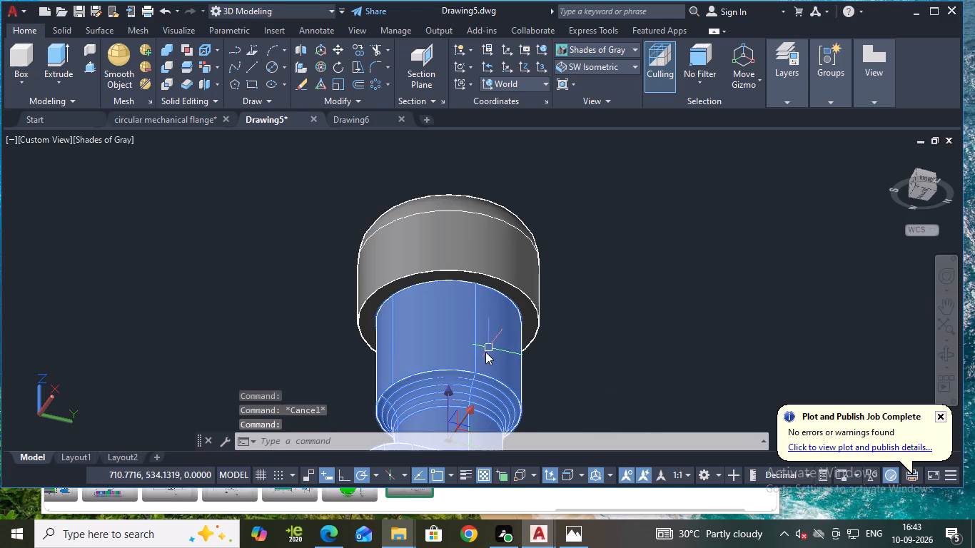
{"action": "key", "text": "Escape"}
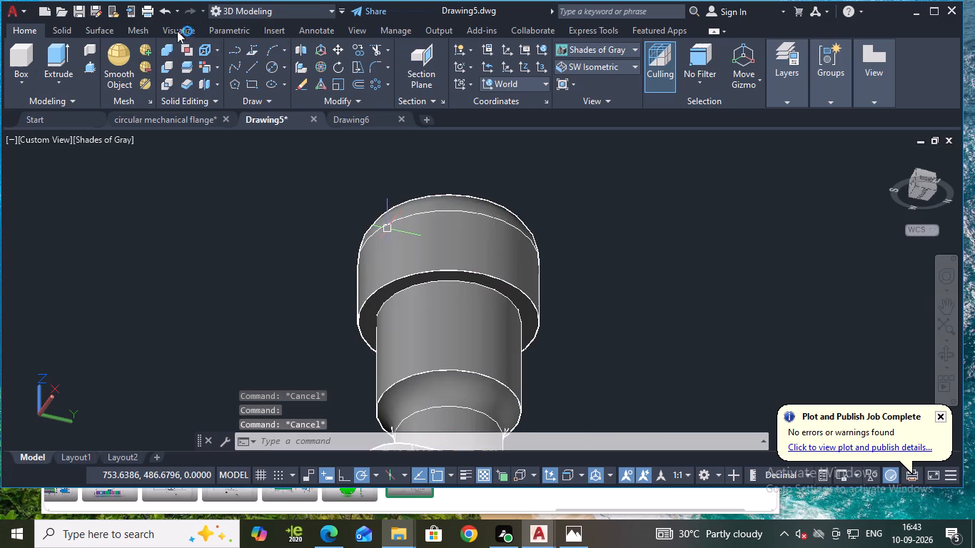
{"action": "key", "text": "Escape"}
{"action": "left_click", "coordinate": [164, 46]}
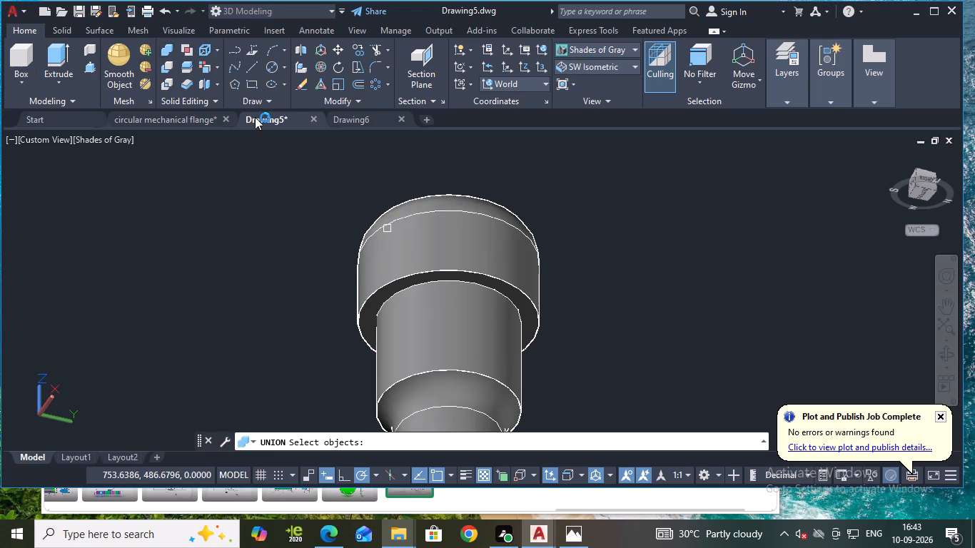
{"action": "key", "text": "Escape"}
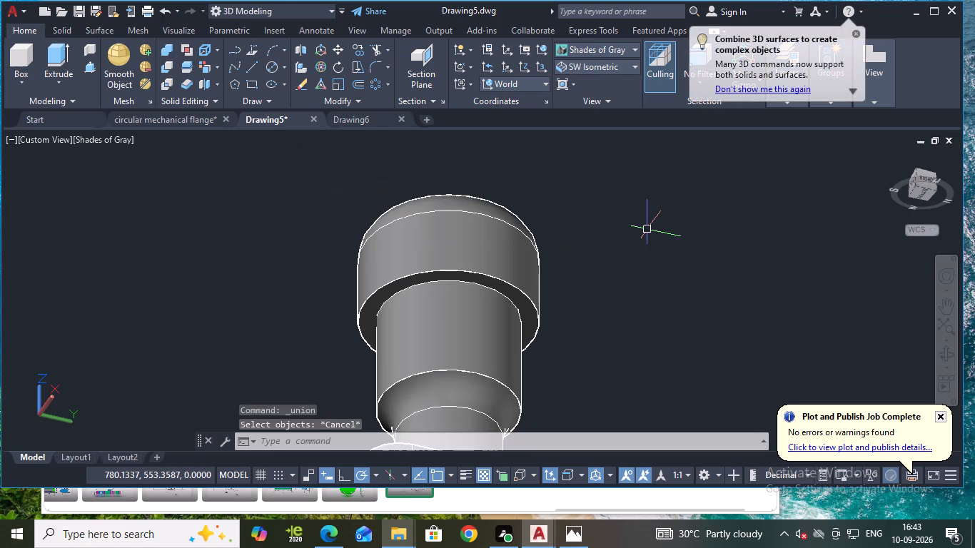
Start saving the drawing and choose the VAMSI folder on the Desktop as its location.
{"action": "key", "text": "ctrl+s"}
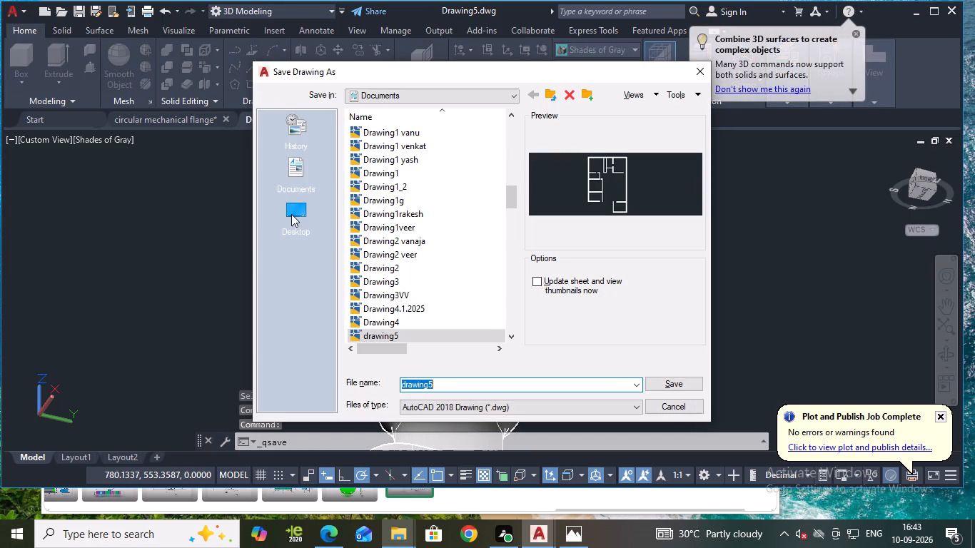
{"action": "double_click", "coordinate": [296, 200]}
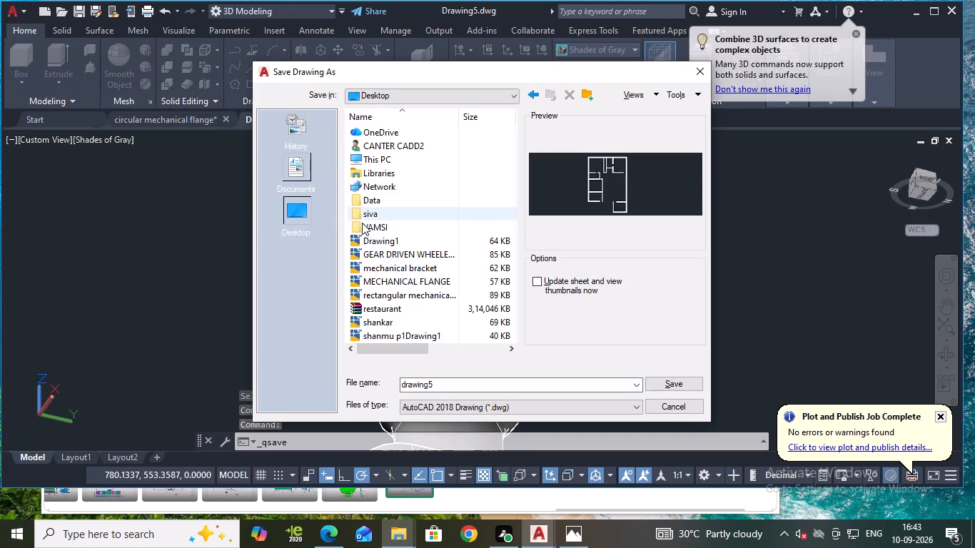
{"action": "left_click", "coordinate": [368, 229]}
{"action": "left_click", "coordinate": [369, 230]}
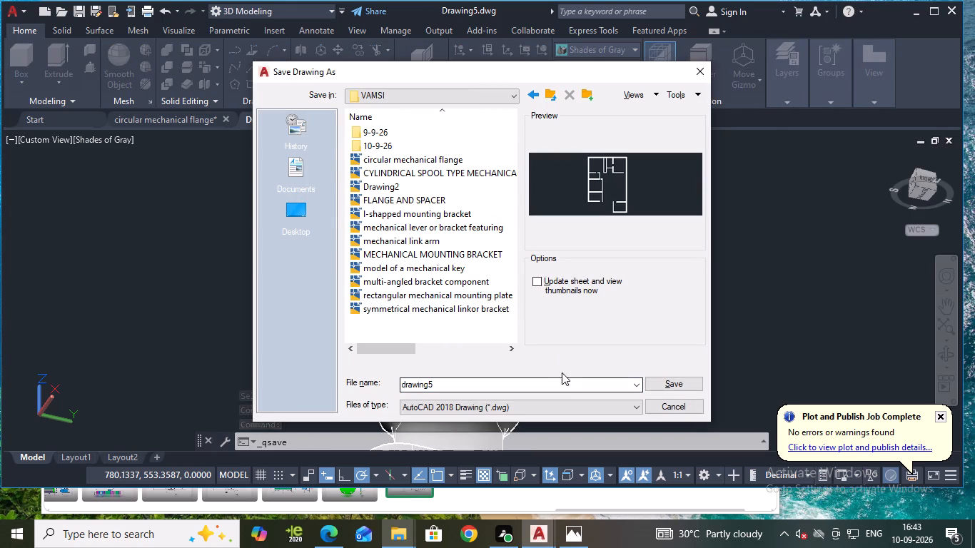
Replace the proposed file name with "mechanical component featuring a stepped cylindrical body".
{"action": "left_click_drag", "start_coordinate": [520, 384], "coordinate": [465, 378]}
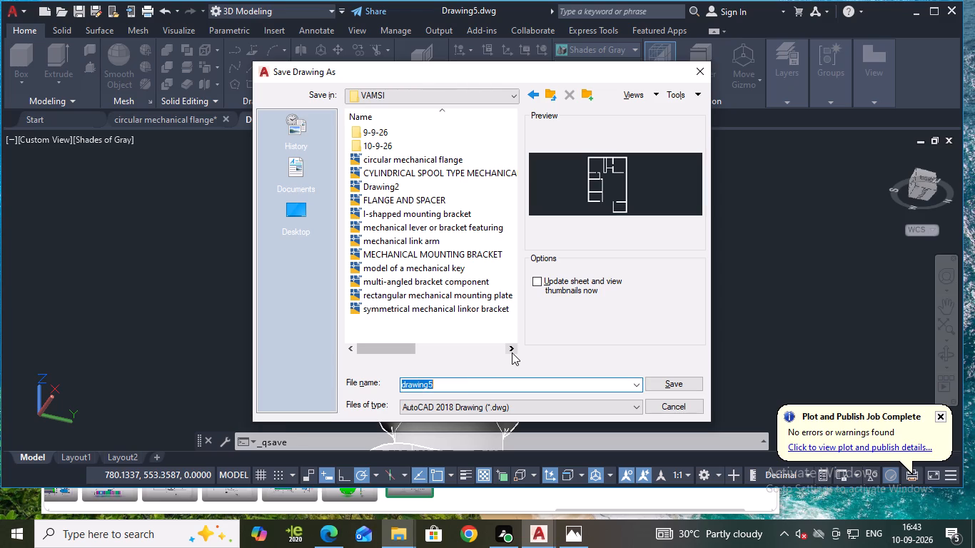
{"action": "type", "text": "mechanical"}
{"action": "key", "text": "space"}
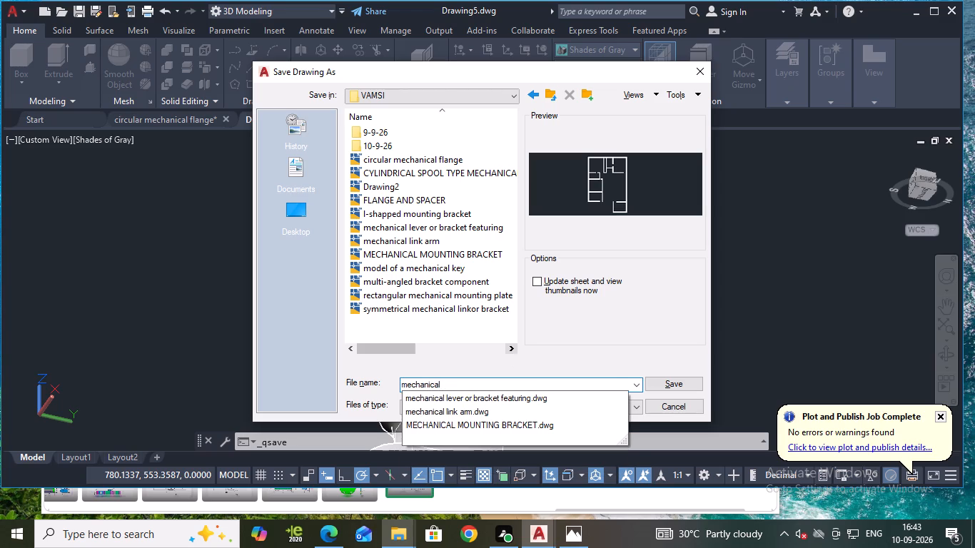
{"action": "type", "text": "component"}
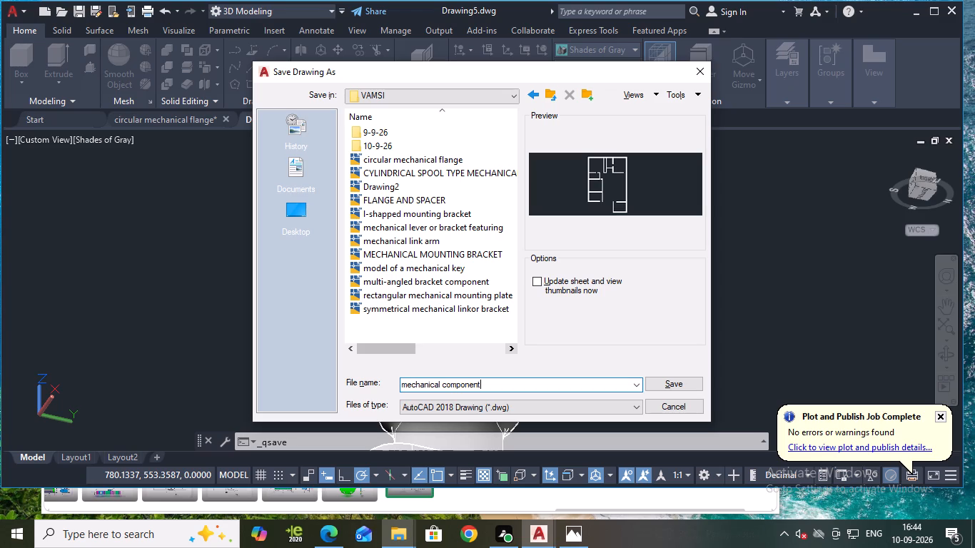
{"action": "key", "text": "BackSpace"}
{"action": "type", "text": "t"}
{"action": "key", "text": "space"}
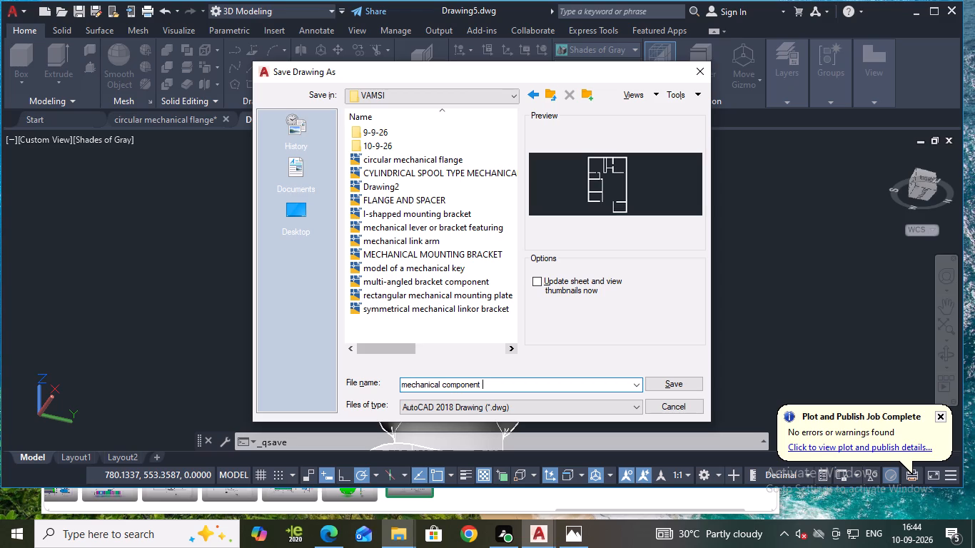
{"action": "type", "text": "fea"}
{"action": "type", "text": "turing"}
{"action": "key", "text": "BackSpace"}
{"action": "type", "text": "g"}
{"action": "key", "text": "space"}
{"action": "key", "text": "a"}
{"action": "key", "text": "space"}
{"action": "type", "text": "stepped"}
{"action": "key", "text": "space"}
{"action": "type", "text": "cy"}
{"action": "type", "text": "lindri"}
{"action": "type", "text": "cal"}
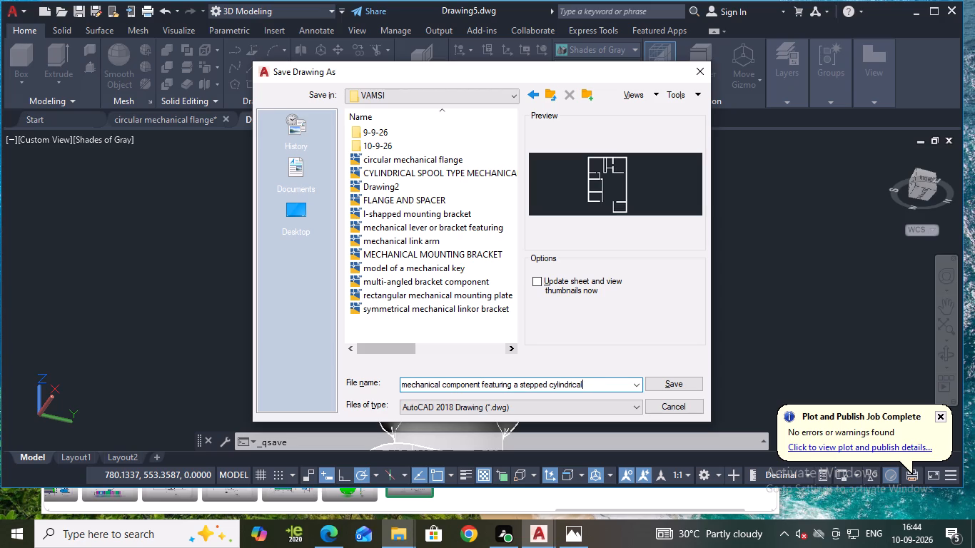
{"action": "key", "text": "space"}
{"action": "key", "text": "BackSpace"}
{"action": "key", "text": "space"}
{"action": "type", "text": "body"}
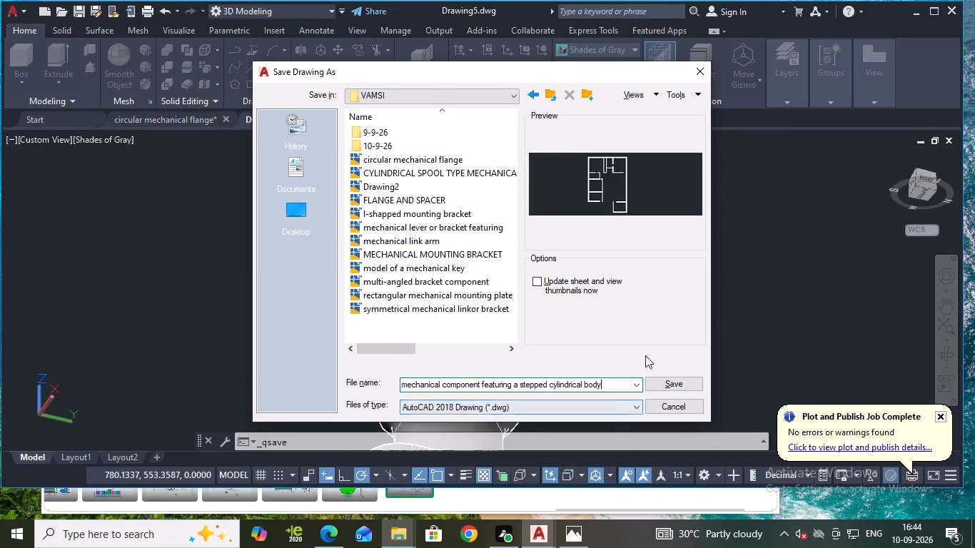
{"action": "scroll", "coordinate": [652, 340], "scroll_direction": "down", "scroll_amount": 1}
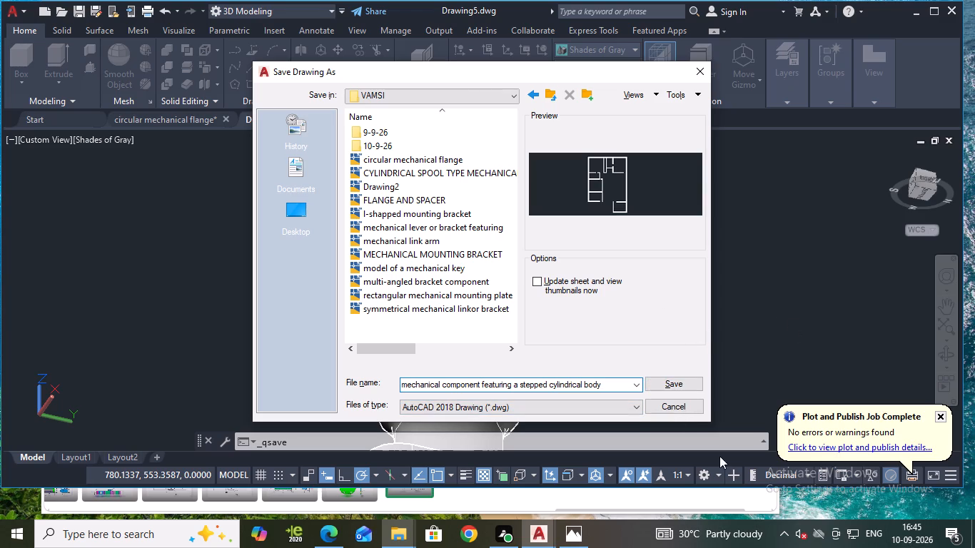
Save the drawing in the 10-9-26 subfolder of the VAMSI folder.
{"action": "left_click", "coordinate": [375, 146]}
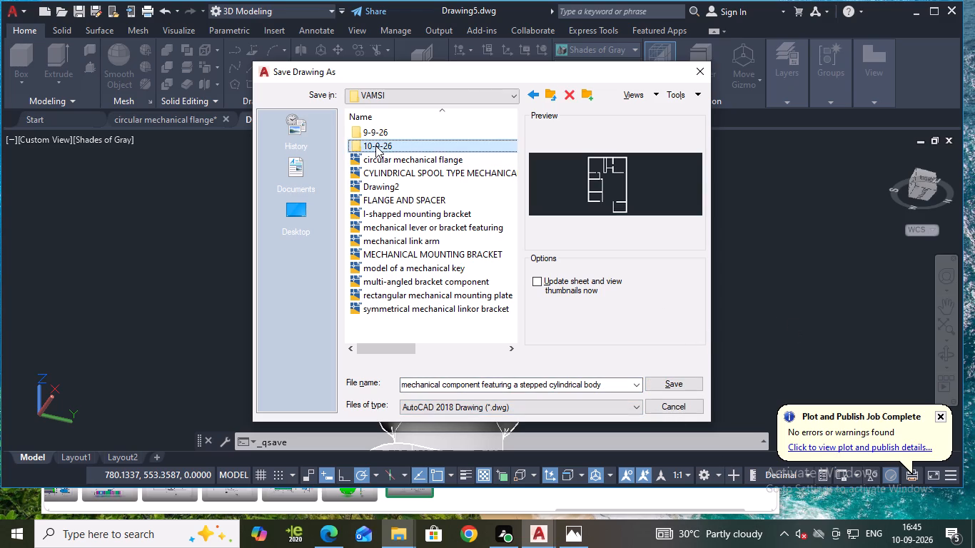
{"action": "double_click", "coordinate": [379, 148]}
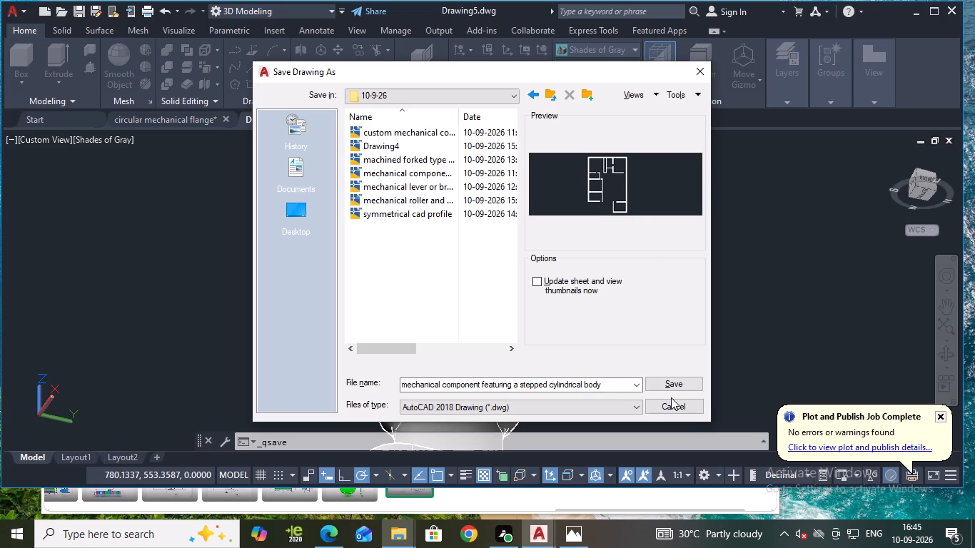
{"action": "left_click", "coordinate": [670, 385]}
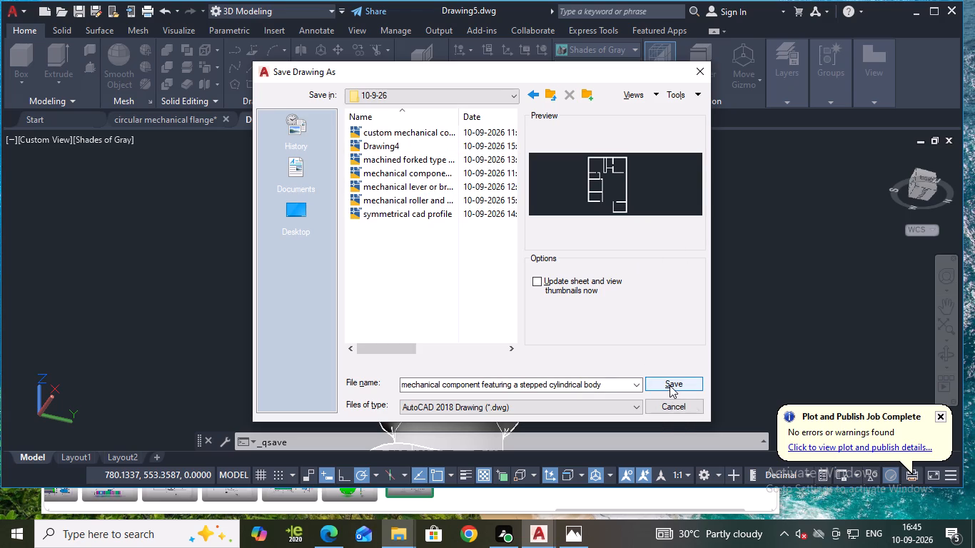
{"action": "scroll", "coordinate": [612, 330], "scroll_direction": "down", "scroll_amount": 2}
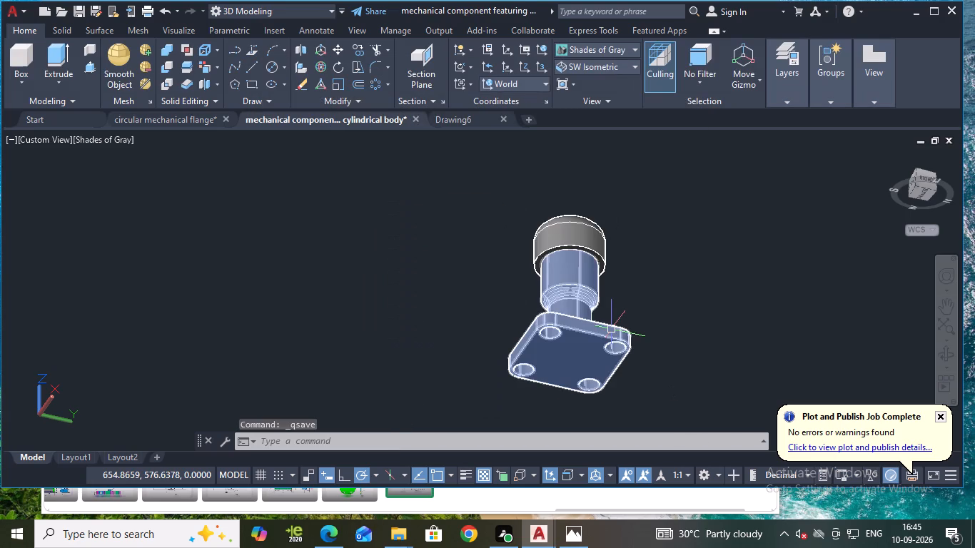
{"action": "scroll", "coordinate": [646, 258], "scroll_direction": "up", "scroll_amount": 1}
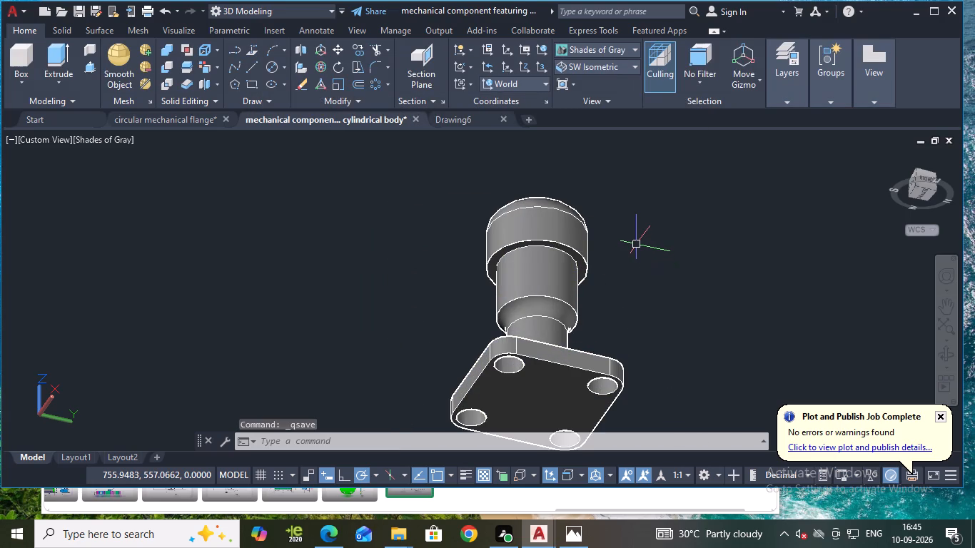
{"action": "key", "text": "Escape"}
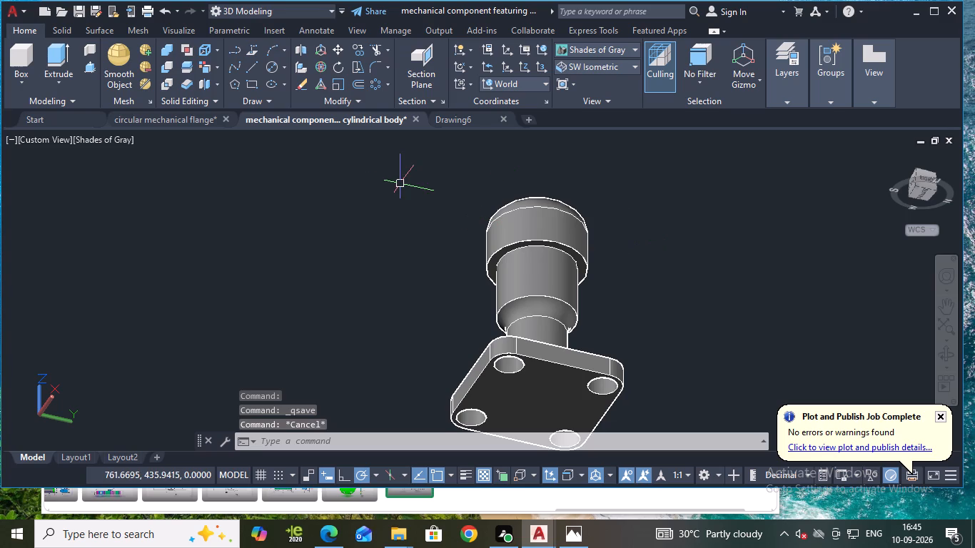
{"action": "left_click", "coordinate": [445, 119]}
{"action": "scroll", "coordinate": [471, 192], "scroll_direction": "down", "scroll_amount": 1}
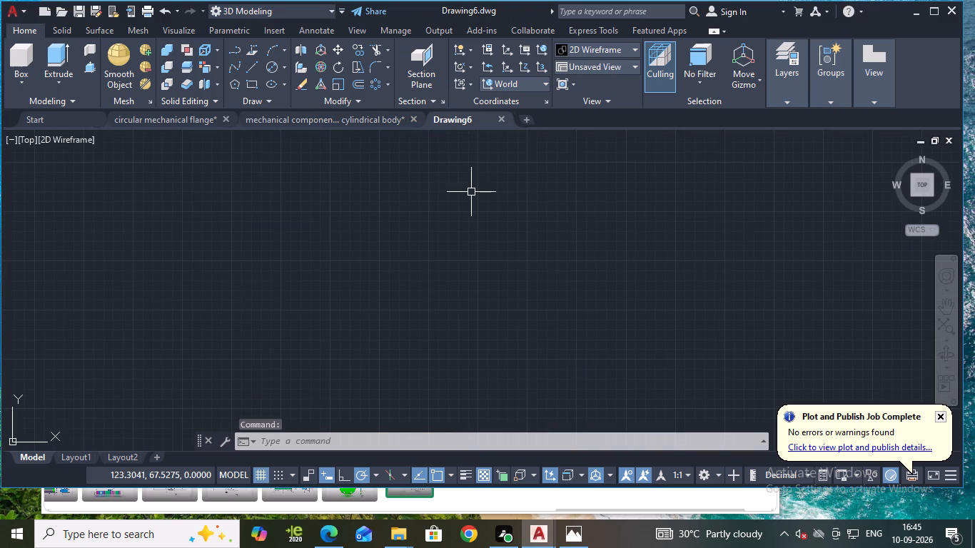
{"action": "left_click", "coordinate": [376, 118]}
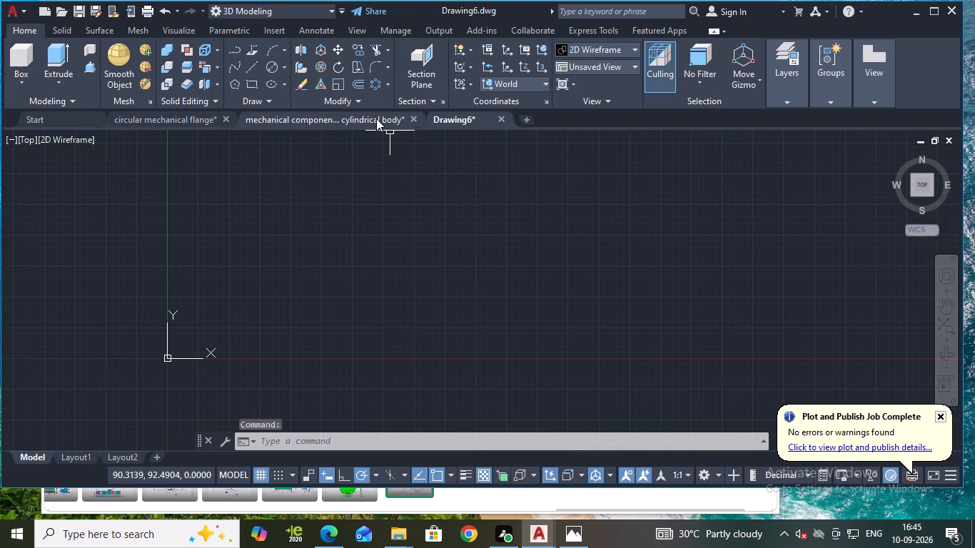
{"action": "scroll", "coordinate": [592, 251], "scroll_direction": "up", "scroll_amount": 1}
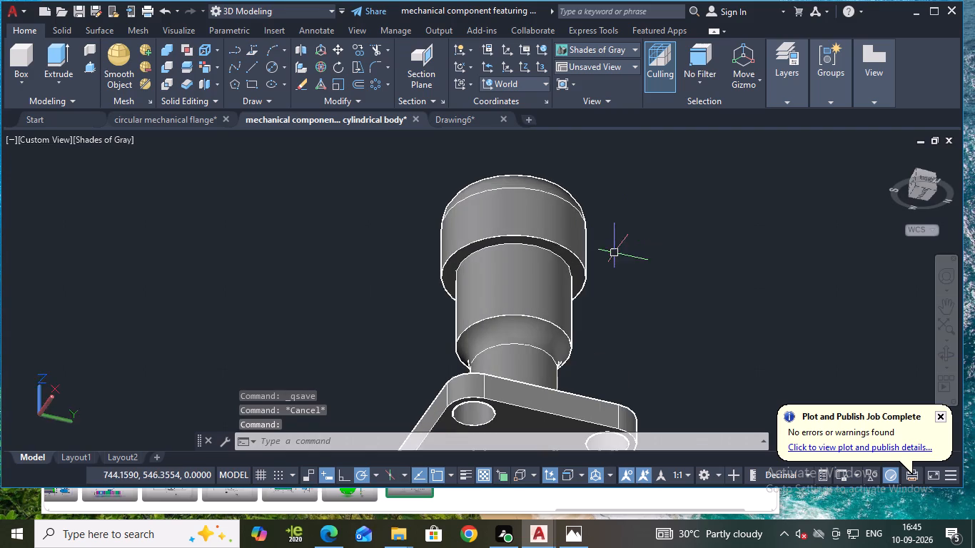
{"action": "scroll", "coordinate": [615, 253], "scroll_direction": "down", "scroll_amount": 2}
Review the drawing's command history from the latest entries back through the fillet, circle and presspull operations.
{"action": "left_click", "coordinate": [765, 439]}
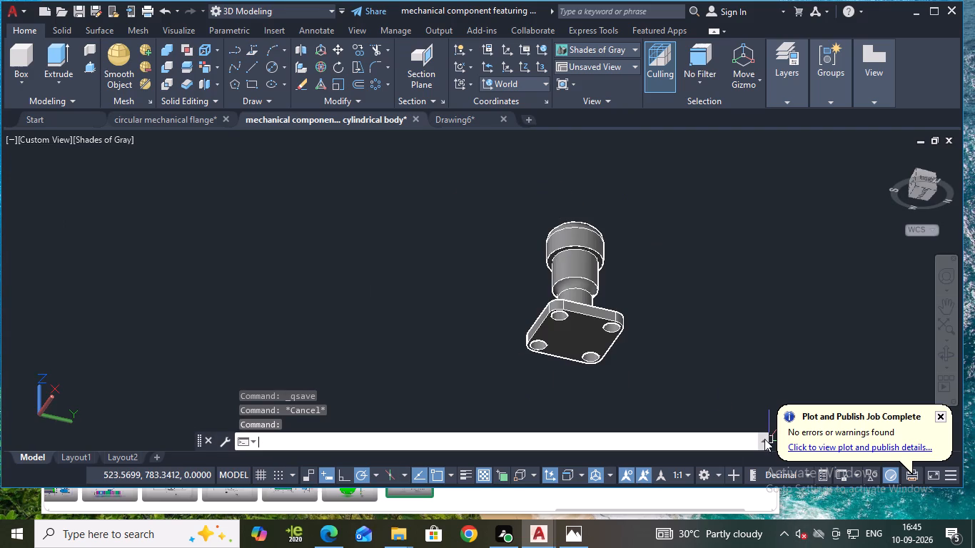
{"action": "scroll", "coordinate": [716, 367], "scroll_direction": "up", "scroll_amount": 2}
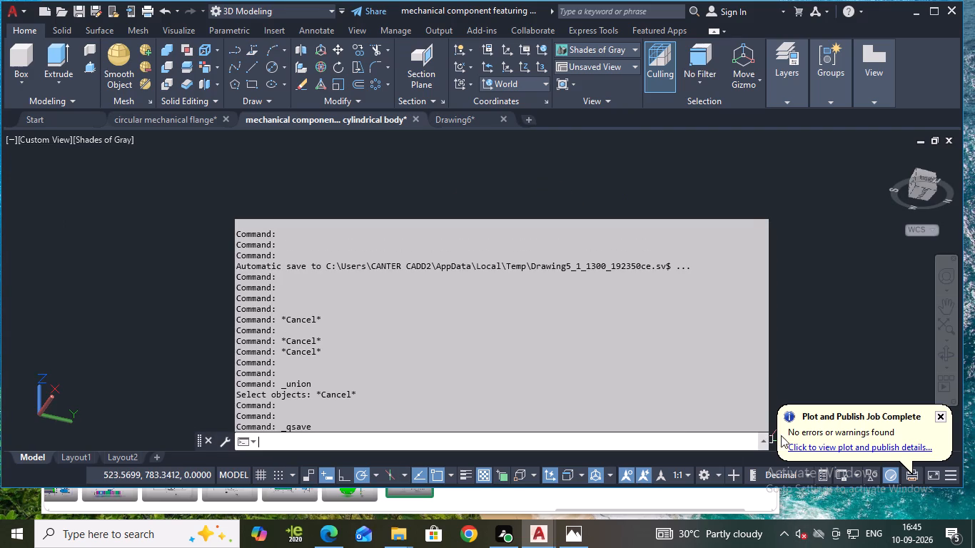
{"action": "left_click_drag", "start_coordinate": [763, 410], "coordinate": [767, 366]}
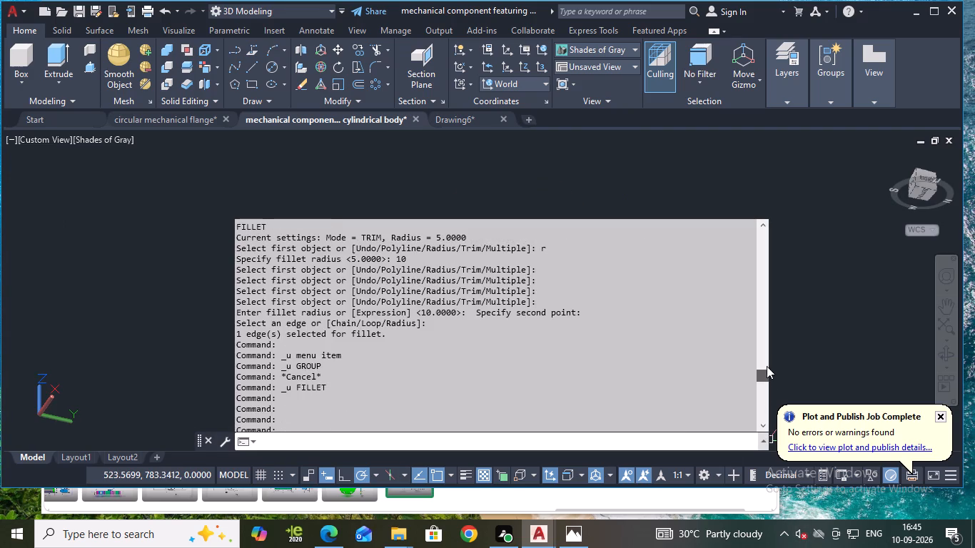
{"action": "left_click_drag", "start_coordinate": [767, 366], "coordinate": [764, 329]}
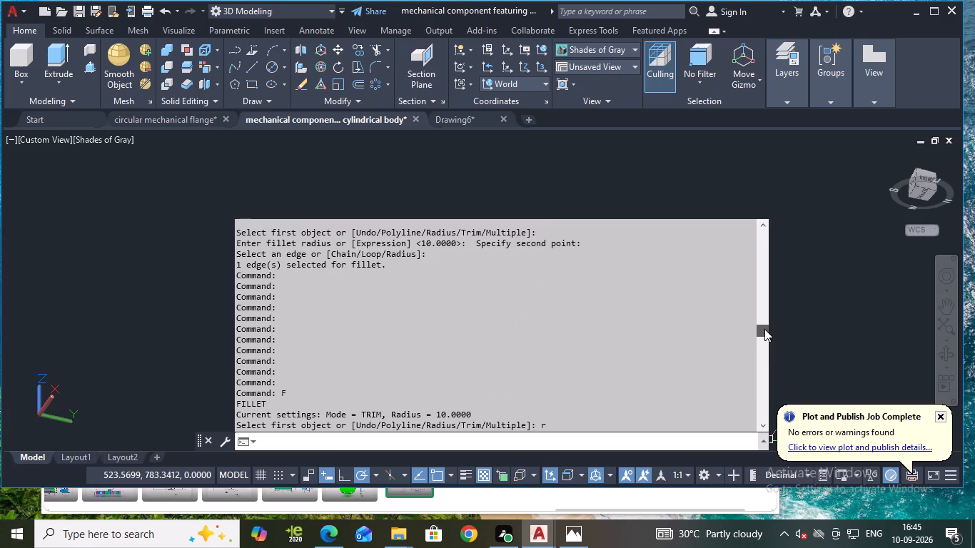
{"action": "left_click_drag", "start_coordinate": [764, 329], "coordinate": [759, 297]}
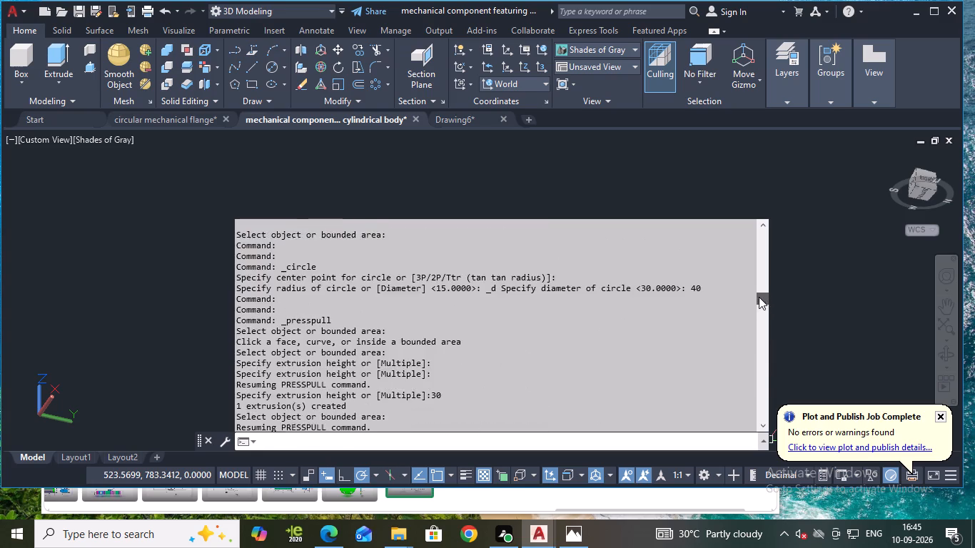
{"action": "left_click_drag", "start_coordinate": [759, 297], "coordinate": [765, 422]}
{"action": "scroll", "coordinate": [697, 396], "scroll_direction": "down", "scroll_amount": 3}
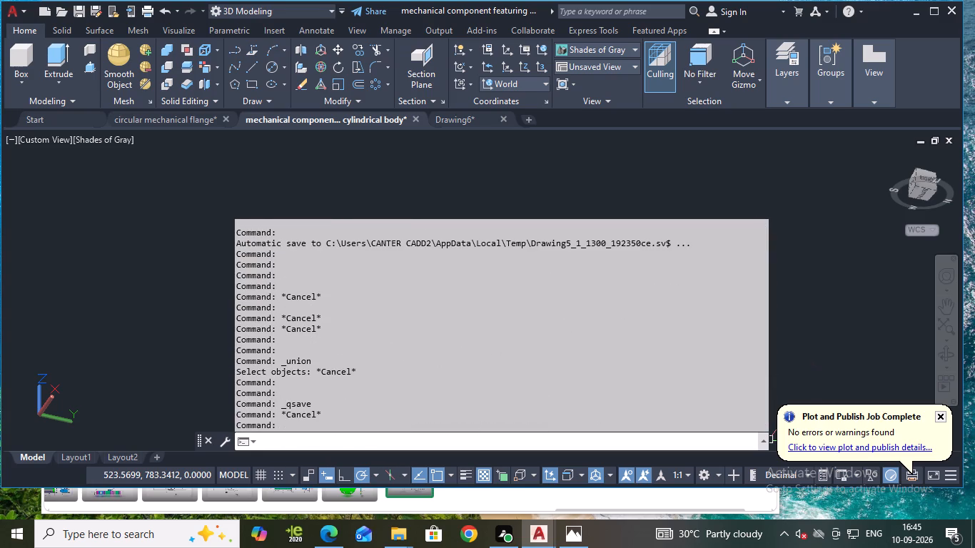
{"action": "left_click", "coordinate": [764, 427]}
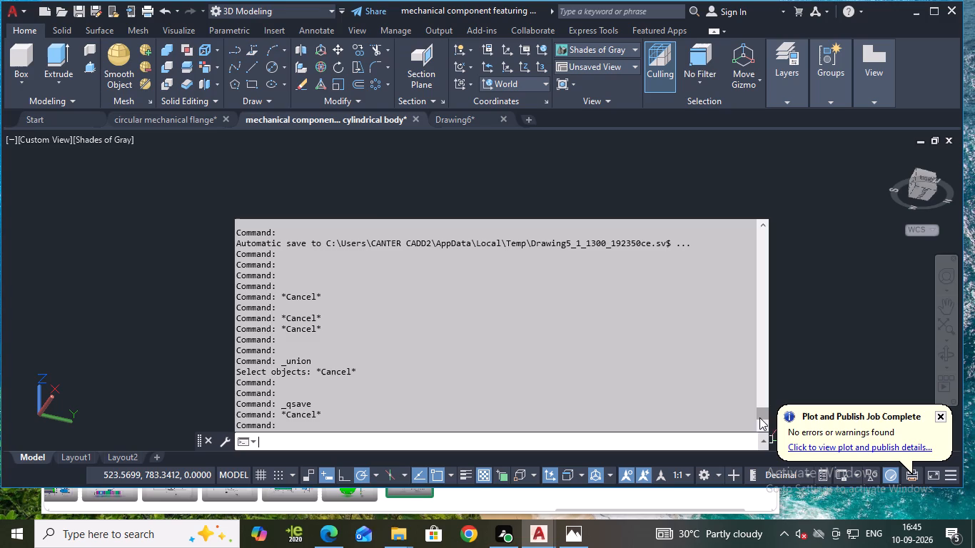
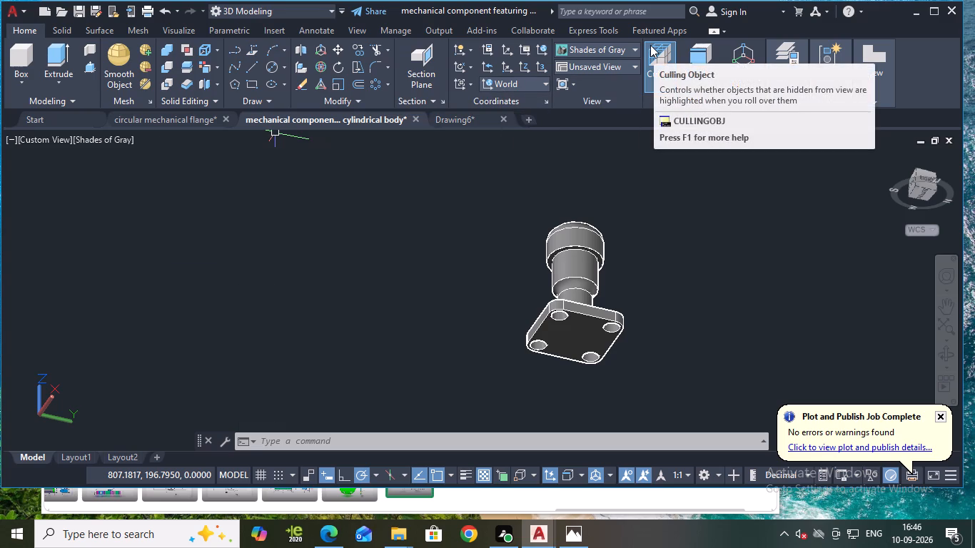
Check the command history of Drawing6, and return to the stepped cylindrical body drawing.
{"action": "middle_click_drag", "start_coordinate": [707, 280], "coordinate": [600, 292]}
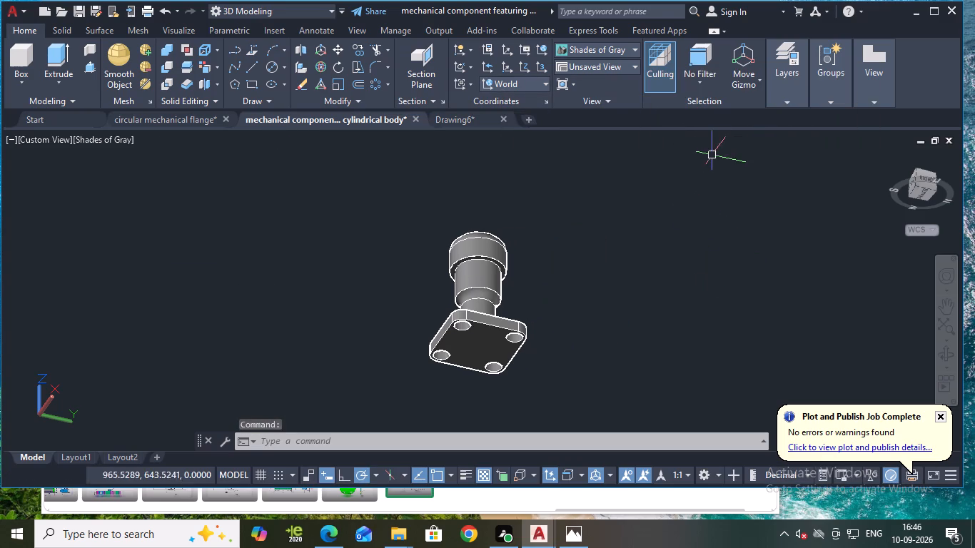
{"action": "left_click", "coordinate": [463, 118]}
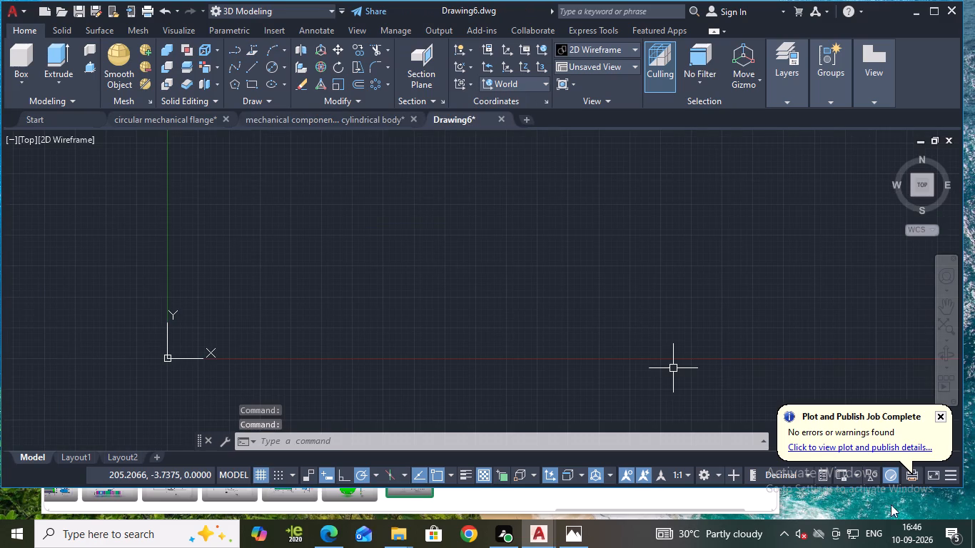
{"action": "left_click", "coordinate": [762, 442]}
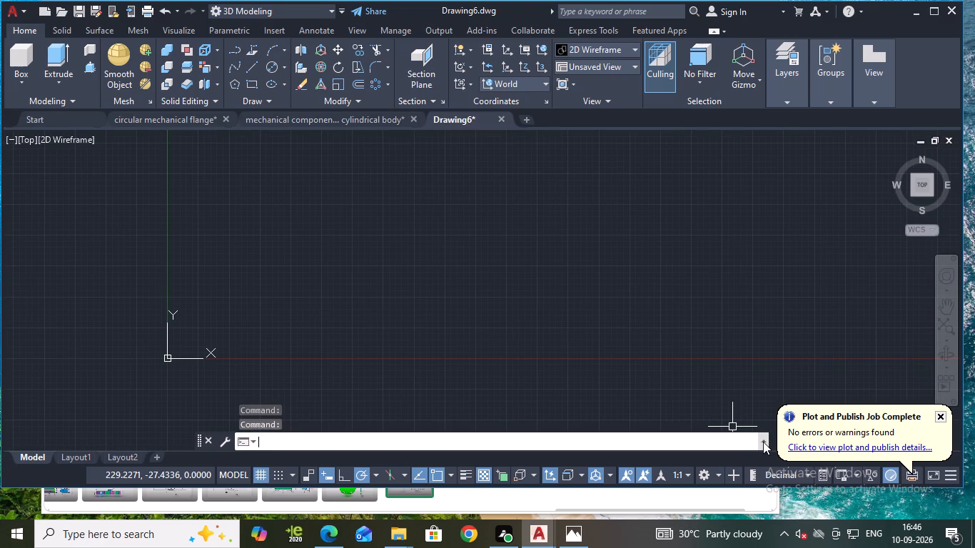
{"action": "scroll", "coordinate": [619, 322], "scroll_direction": "up", "scroll_amount": 2}
{"action": "scroll", "coordinate": [570, 303], "scroll_direction": "down", "scroll_amount": 2}
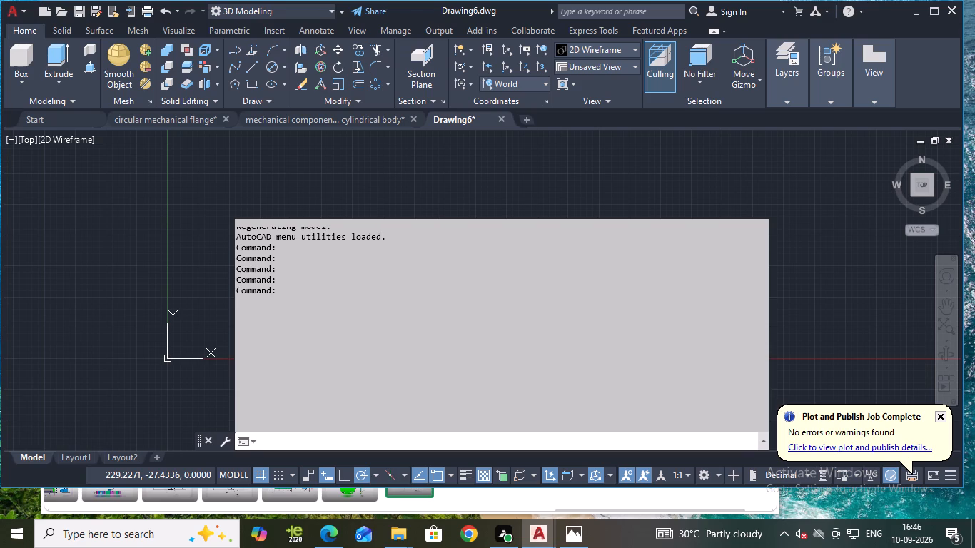
{"action": "scroll", "coordinate": [553, 260], "scroll_direction": "down", "scroll_amount": 2}
{"action": "scroll", "coordinate": [534, 266], "scroll_direction": "up", "scroll_amount": 3}
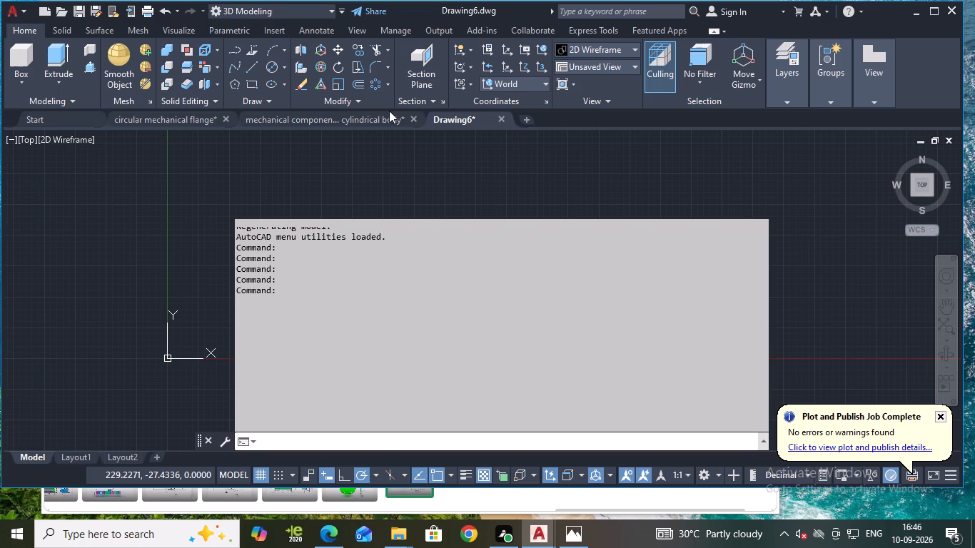
{"action": "left_click", "coordinate": [389, 111]}
{"action": "left_click", "coordinate": [375, 119]}
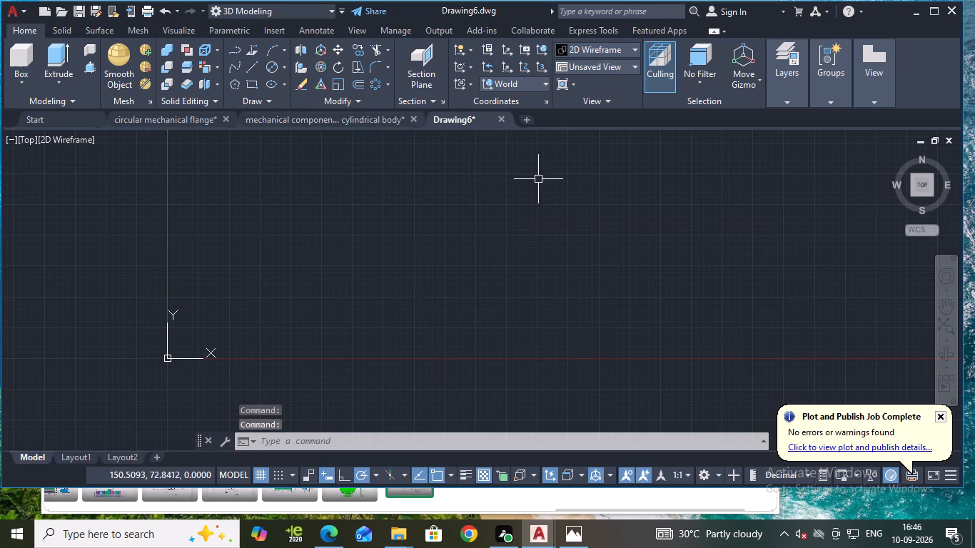
{"action": "scroll", "coordinate": [537, 248], "scroll_direction": "up", "scroll_amount": 2}
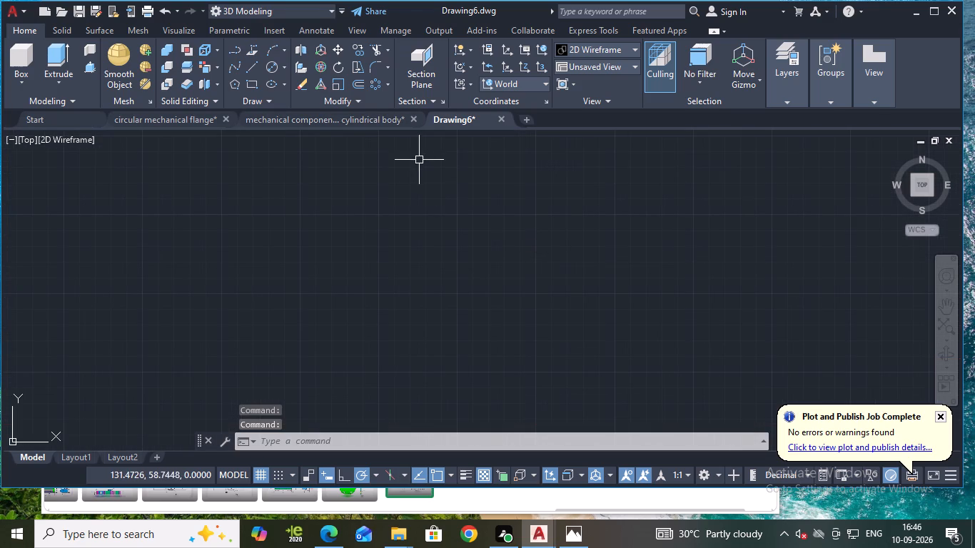
{"action": "left_click", "coordinate": [373, 126]}
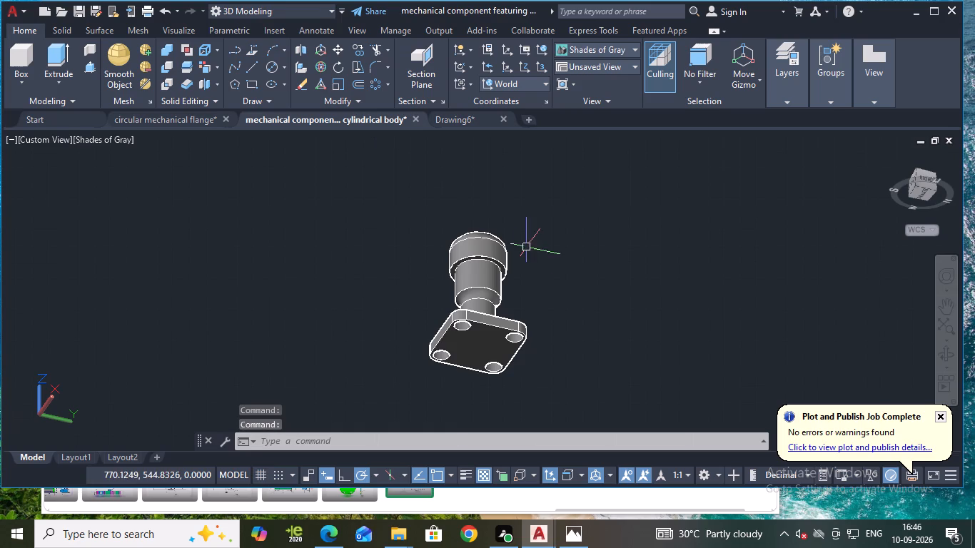
Union the filleted top cylinder with the stepped lower body and its flanged plate into one solid.
{"action": "scroll", "coordinate": [547, 308], "scroll_direction": "up", "scroll_amount": 2}
{"action": "middle_click", "coordinate": [558, 257], "text": "shift"}
{"action": "middle_click_drag", "start_coordinate": [558, 257], "coordinate": [557, 274], "text": "shift"}
{"action": "scroll", "coordinate": [493, 233], "scroll_direction": "up", "scroll_amount": 1}
{"action": "middle_click_drag", "start_coordinate": [590, 229], "coordinate": [590, 234], "text": "shift"}
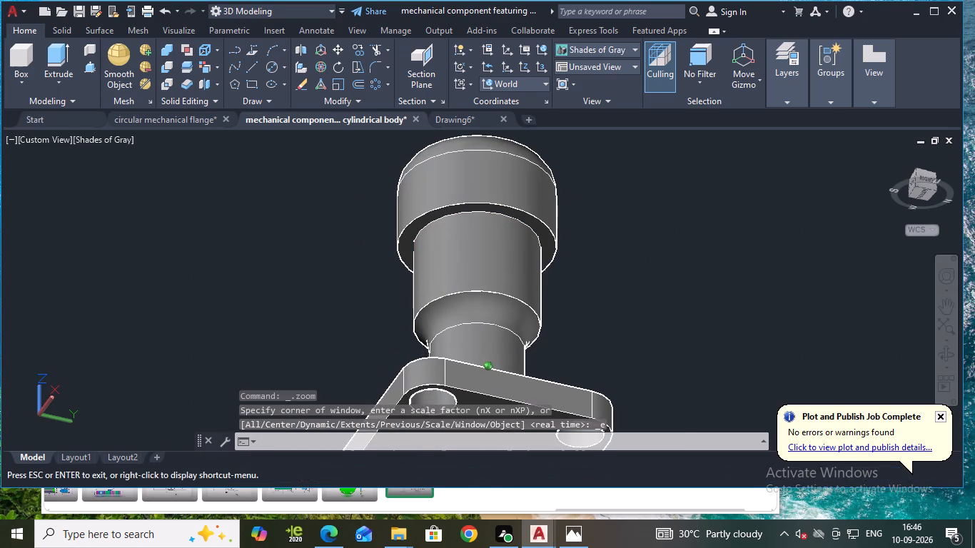
{"action": "middle_click_drag", "start_coordinate": [590, 234], "coordinate": [590, 235], "text": "shift"}
{"action": "key", "text": "Escape"}
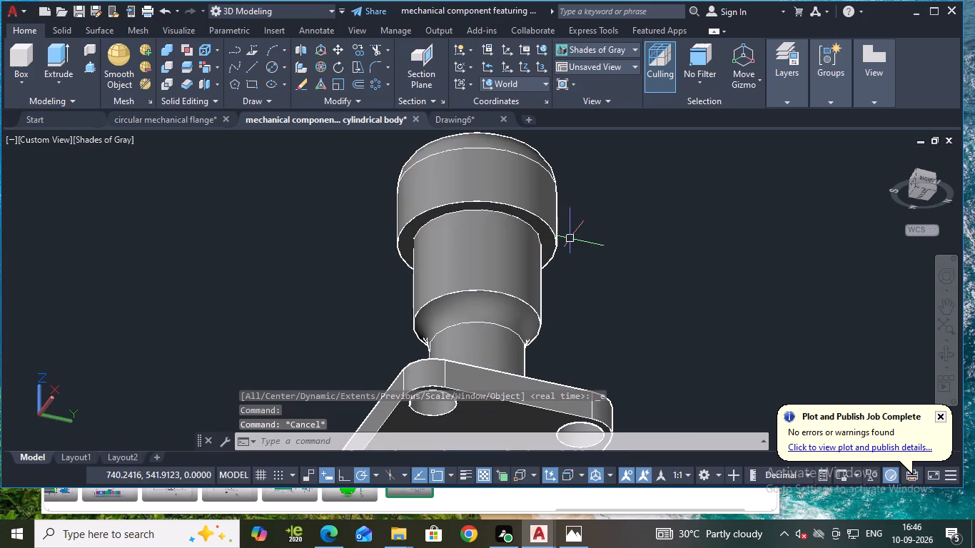
{"action": "middle_click_drag", "start_coordinate": [578, 225], "coordinate": [587, 250]}
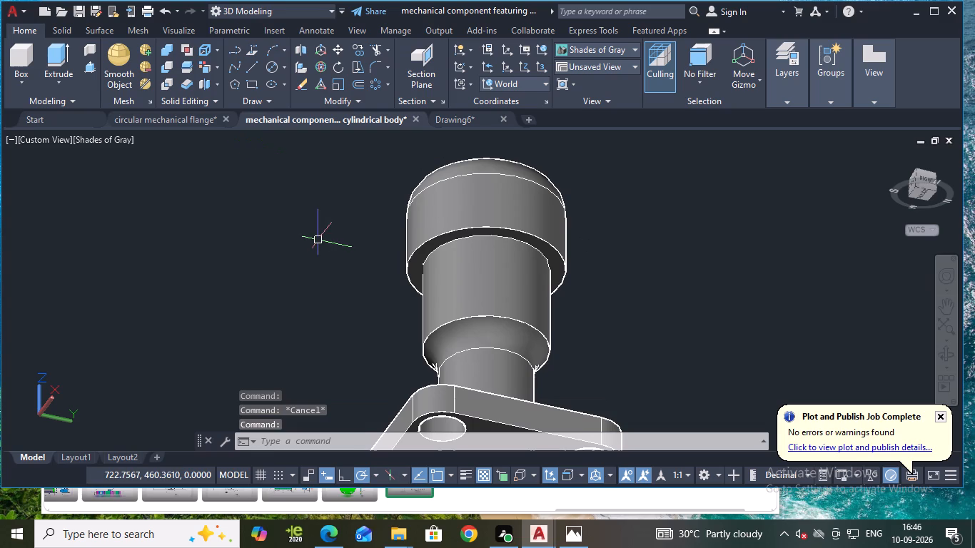
{"action": "left_click", "coordinate": [495, 265]}
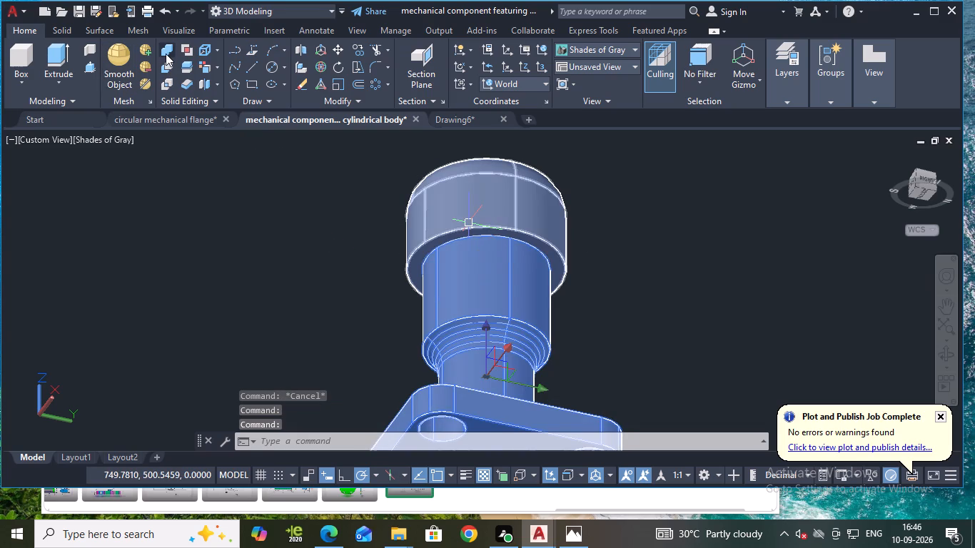
{"action": "left_click", "coordinate": [166, 53]}
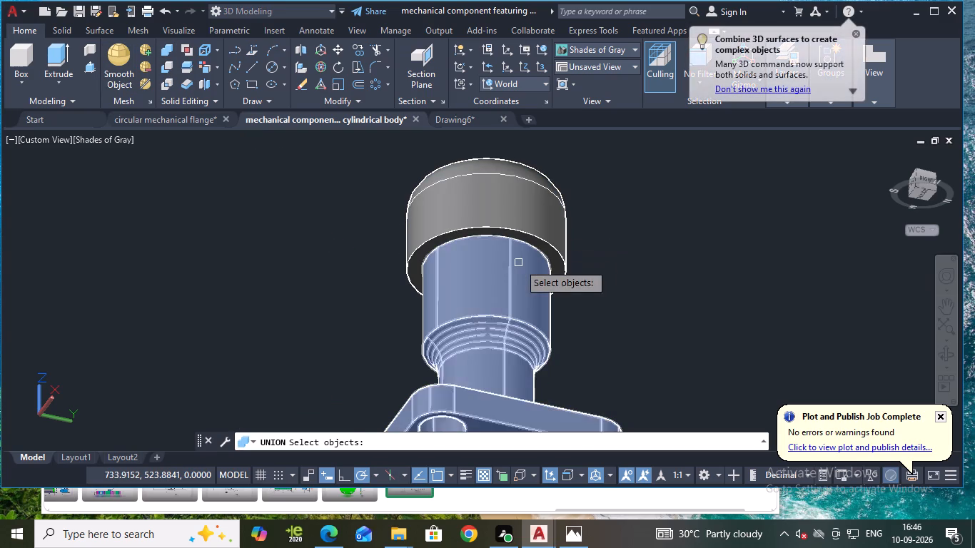
{"action": "left_click", "coordinate": [519, 263]}
{"action": "left_click", "coordinate": [515, 195]}
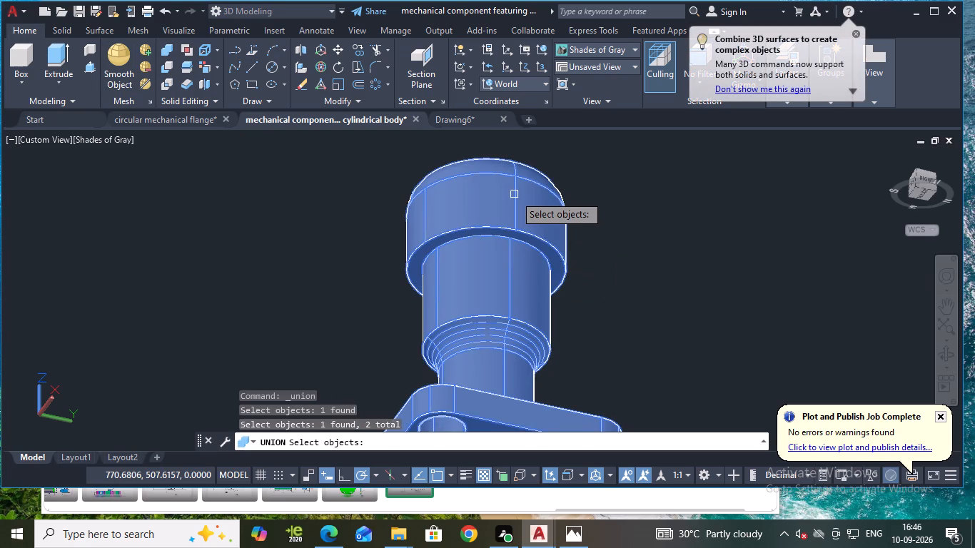
{"action": "key", "text": "Return"}
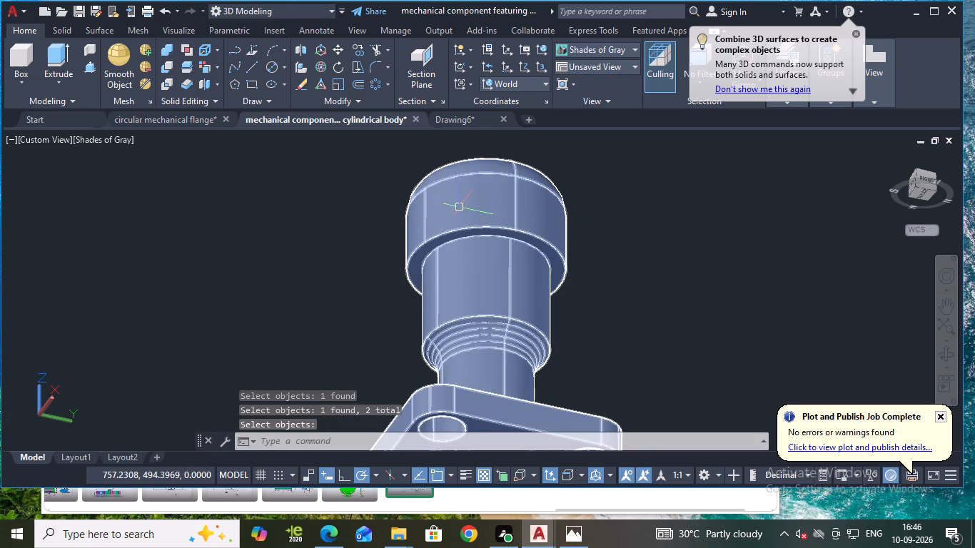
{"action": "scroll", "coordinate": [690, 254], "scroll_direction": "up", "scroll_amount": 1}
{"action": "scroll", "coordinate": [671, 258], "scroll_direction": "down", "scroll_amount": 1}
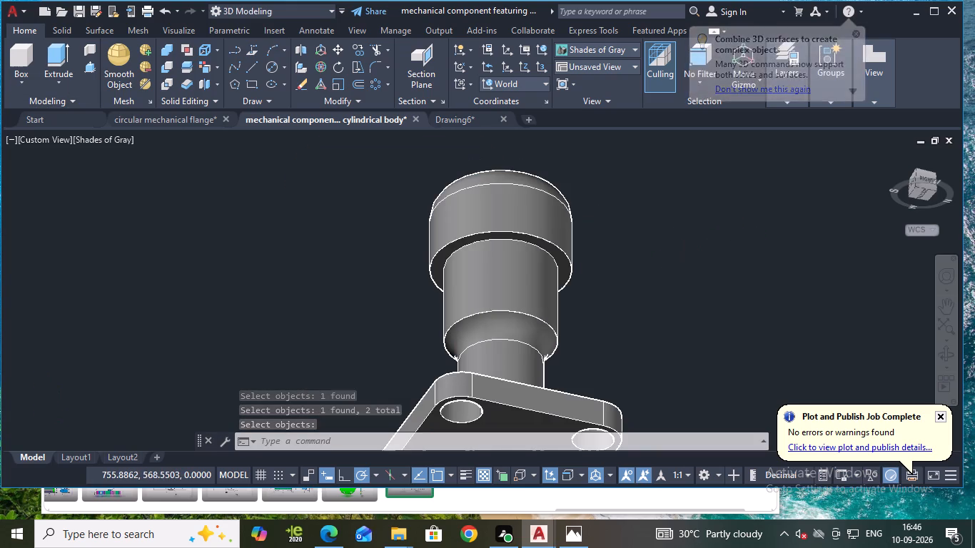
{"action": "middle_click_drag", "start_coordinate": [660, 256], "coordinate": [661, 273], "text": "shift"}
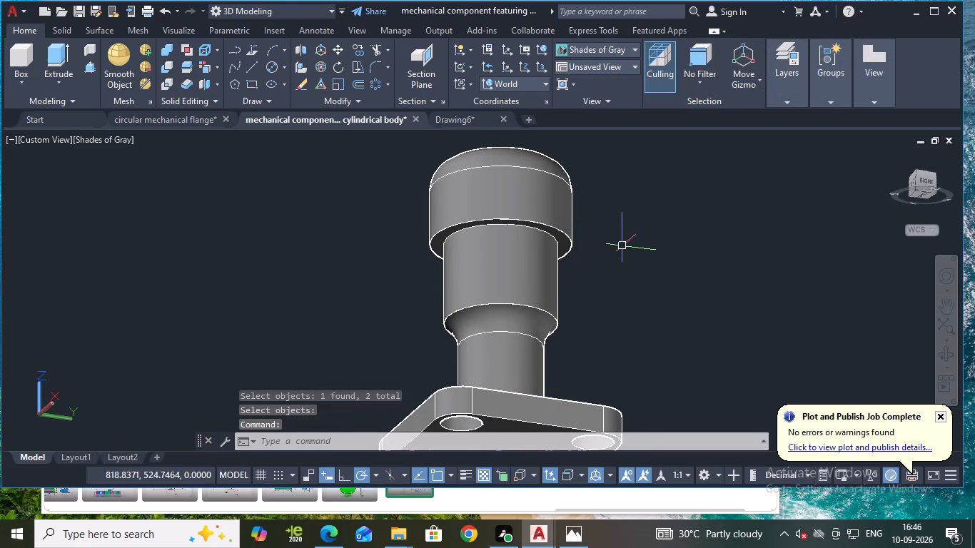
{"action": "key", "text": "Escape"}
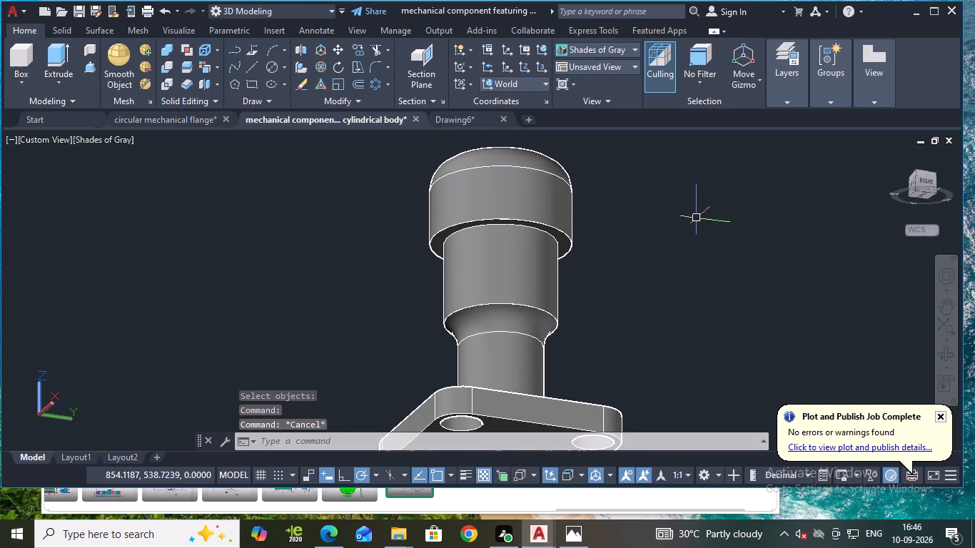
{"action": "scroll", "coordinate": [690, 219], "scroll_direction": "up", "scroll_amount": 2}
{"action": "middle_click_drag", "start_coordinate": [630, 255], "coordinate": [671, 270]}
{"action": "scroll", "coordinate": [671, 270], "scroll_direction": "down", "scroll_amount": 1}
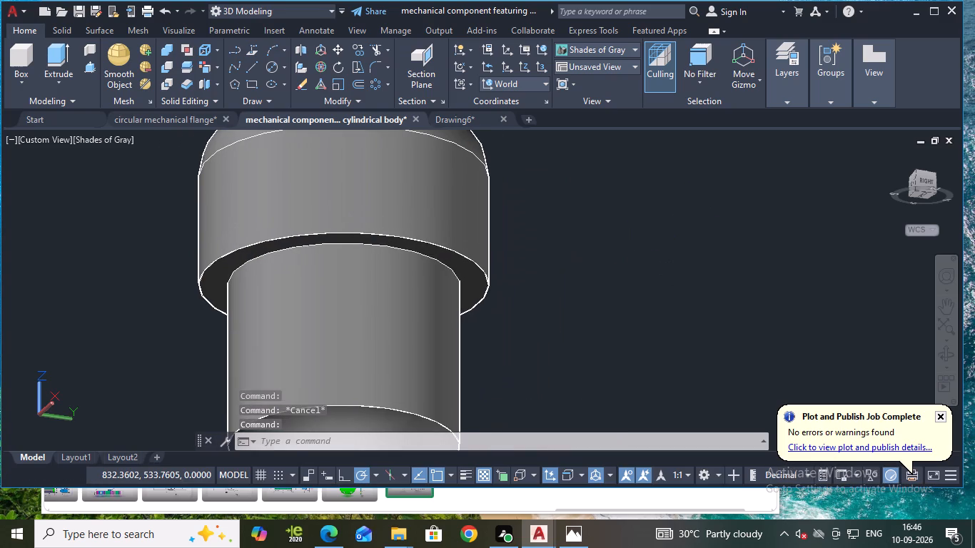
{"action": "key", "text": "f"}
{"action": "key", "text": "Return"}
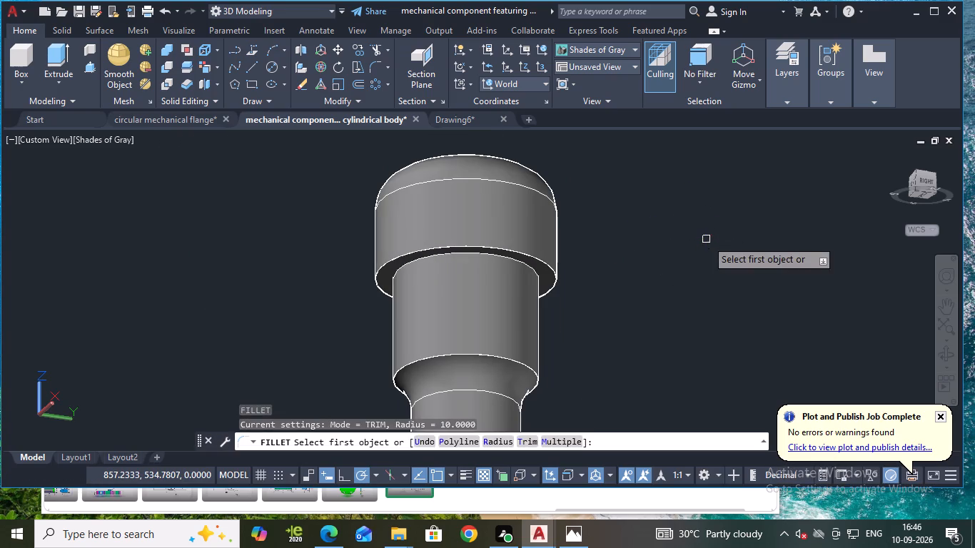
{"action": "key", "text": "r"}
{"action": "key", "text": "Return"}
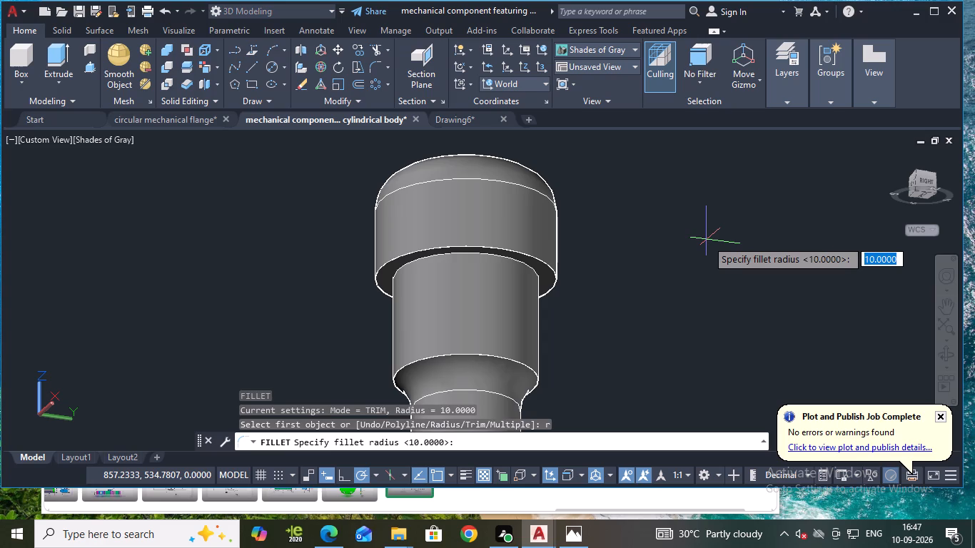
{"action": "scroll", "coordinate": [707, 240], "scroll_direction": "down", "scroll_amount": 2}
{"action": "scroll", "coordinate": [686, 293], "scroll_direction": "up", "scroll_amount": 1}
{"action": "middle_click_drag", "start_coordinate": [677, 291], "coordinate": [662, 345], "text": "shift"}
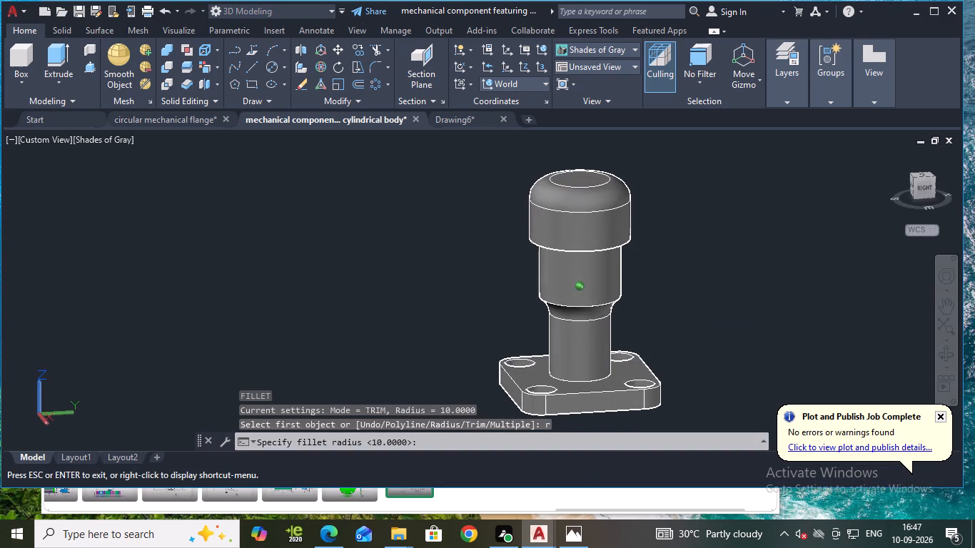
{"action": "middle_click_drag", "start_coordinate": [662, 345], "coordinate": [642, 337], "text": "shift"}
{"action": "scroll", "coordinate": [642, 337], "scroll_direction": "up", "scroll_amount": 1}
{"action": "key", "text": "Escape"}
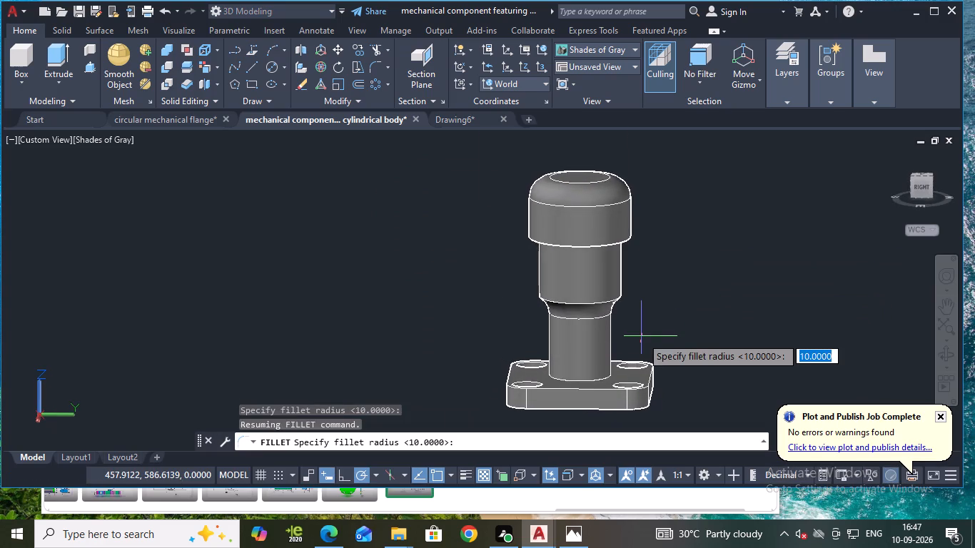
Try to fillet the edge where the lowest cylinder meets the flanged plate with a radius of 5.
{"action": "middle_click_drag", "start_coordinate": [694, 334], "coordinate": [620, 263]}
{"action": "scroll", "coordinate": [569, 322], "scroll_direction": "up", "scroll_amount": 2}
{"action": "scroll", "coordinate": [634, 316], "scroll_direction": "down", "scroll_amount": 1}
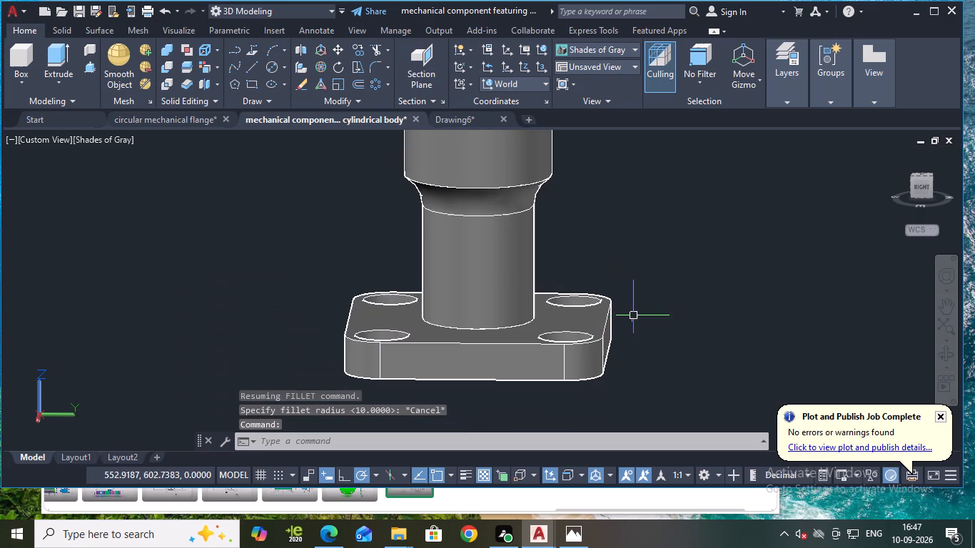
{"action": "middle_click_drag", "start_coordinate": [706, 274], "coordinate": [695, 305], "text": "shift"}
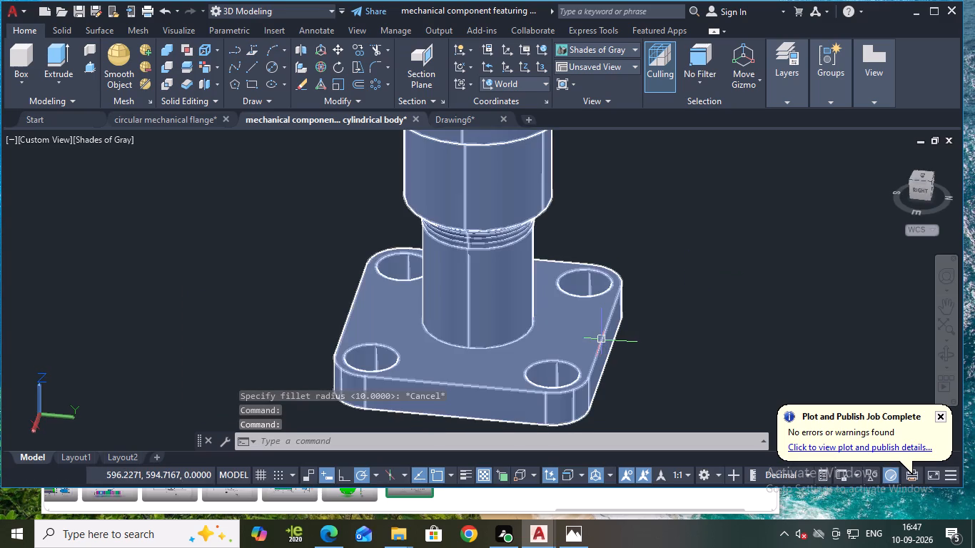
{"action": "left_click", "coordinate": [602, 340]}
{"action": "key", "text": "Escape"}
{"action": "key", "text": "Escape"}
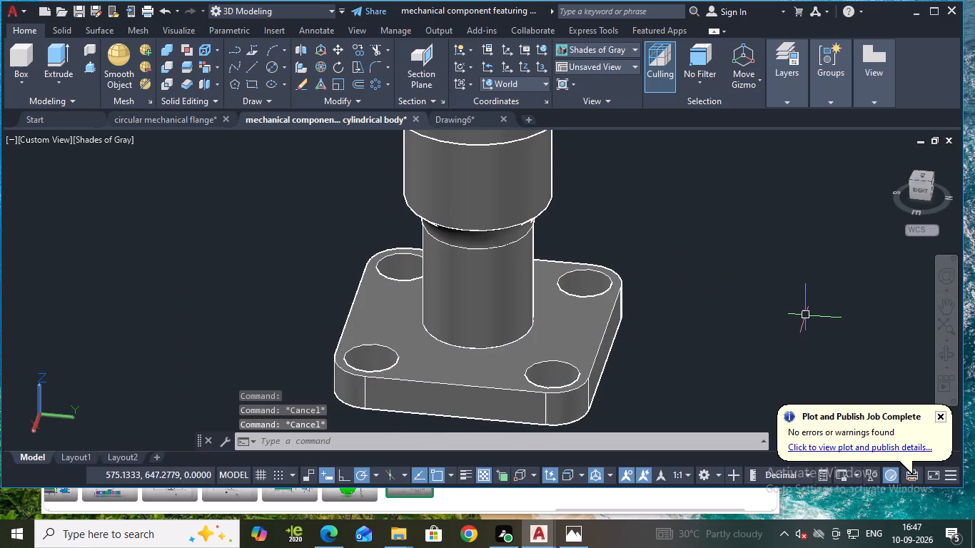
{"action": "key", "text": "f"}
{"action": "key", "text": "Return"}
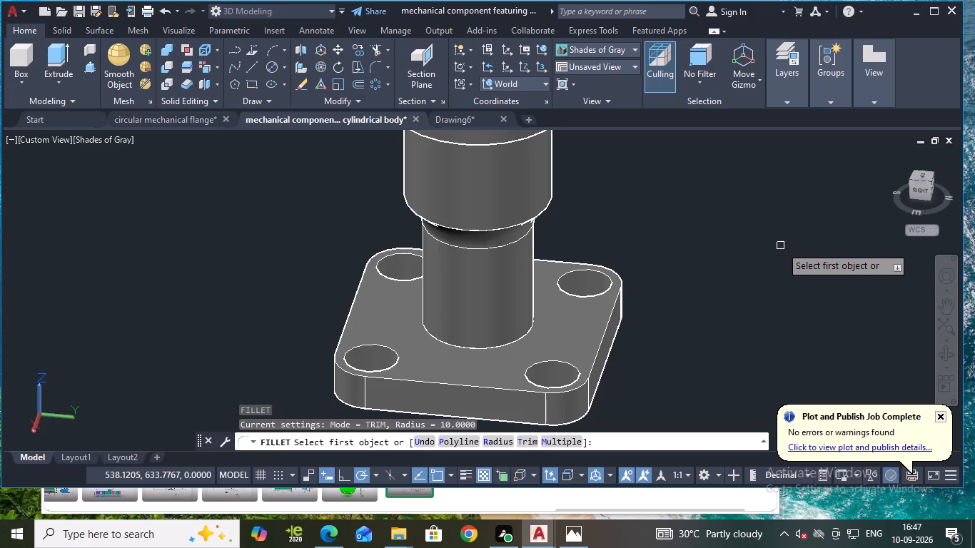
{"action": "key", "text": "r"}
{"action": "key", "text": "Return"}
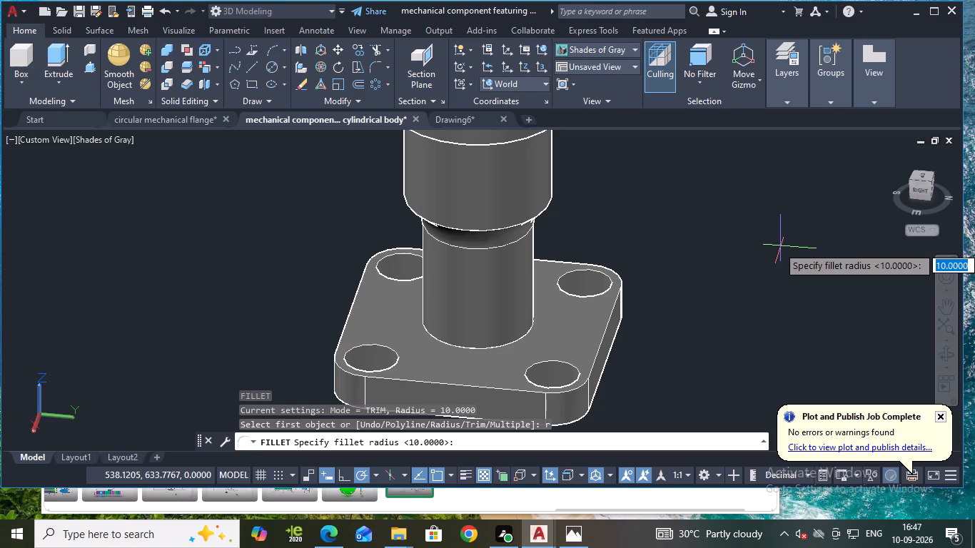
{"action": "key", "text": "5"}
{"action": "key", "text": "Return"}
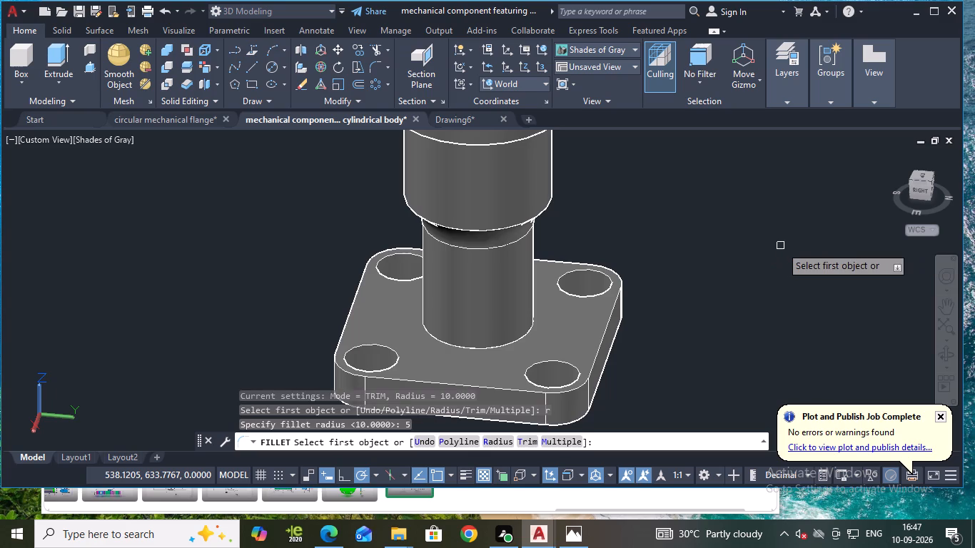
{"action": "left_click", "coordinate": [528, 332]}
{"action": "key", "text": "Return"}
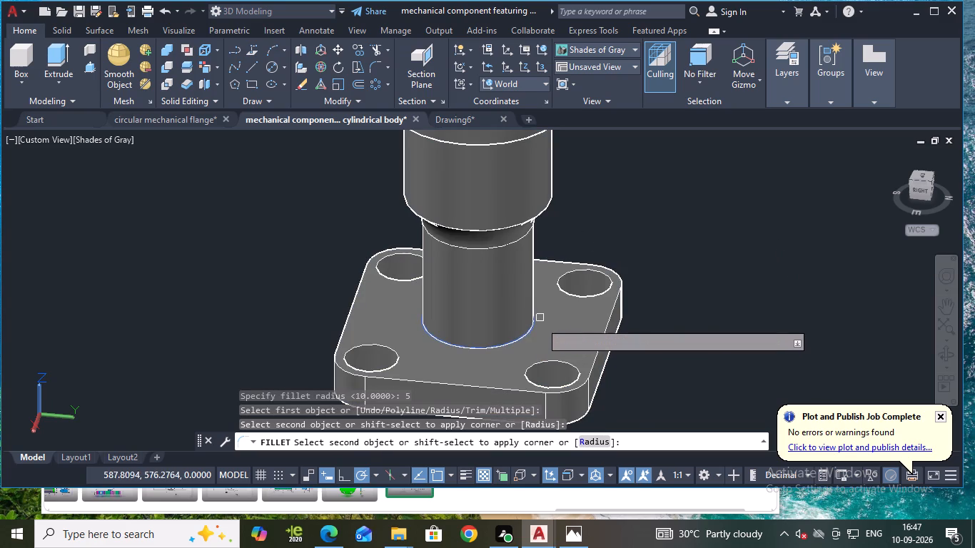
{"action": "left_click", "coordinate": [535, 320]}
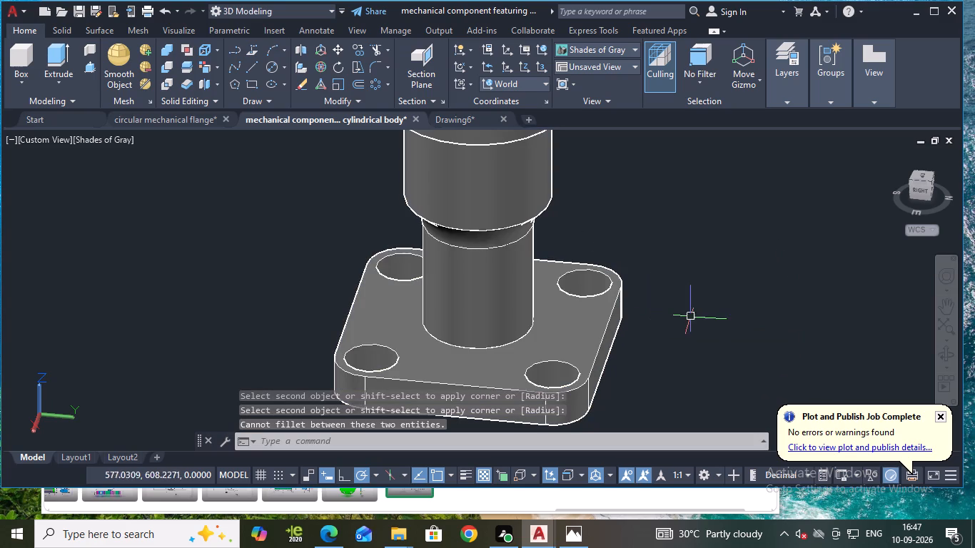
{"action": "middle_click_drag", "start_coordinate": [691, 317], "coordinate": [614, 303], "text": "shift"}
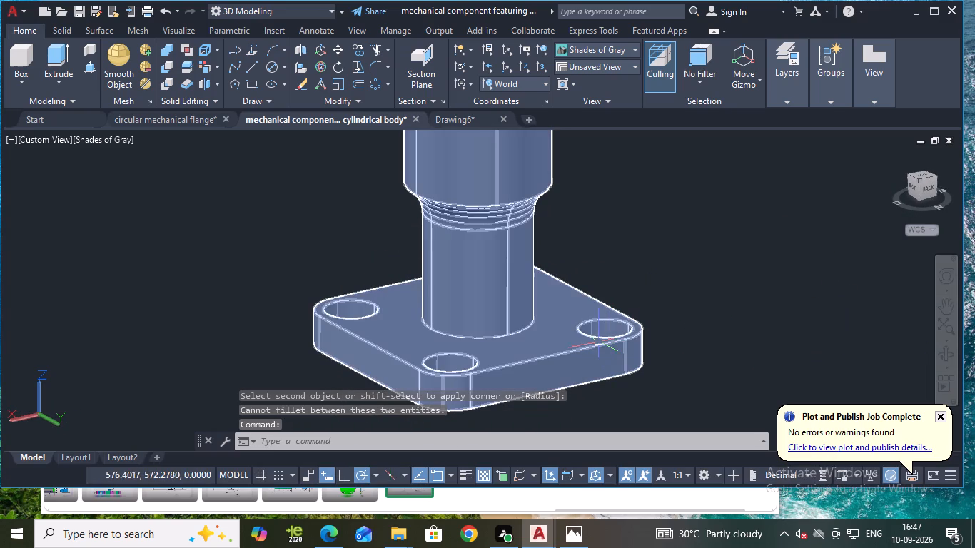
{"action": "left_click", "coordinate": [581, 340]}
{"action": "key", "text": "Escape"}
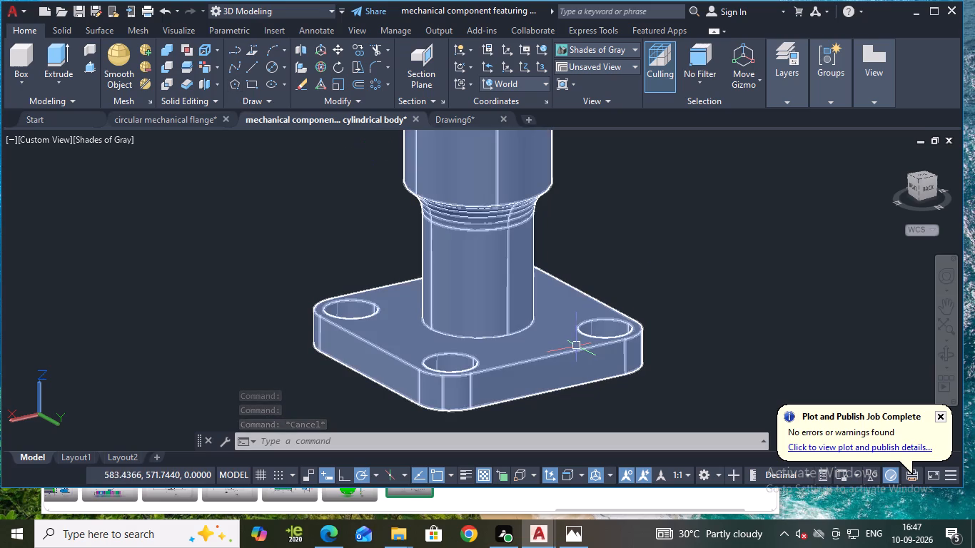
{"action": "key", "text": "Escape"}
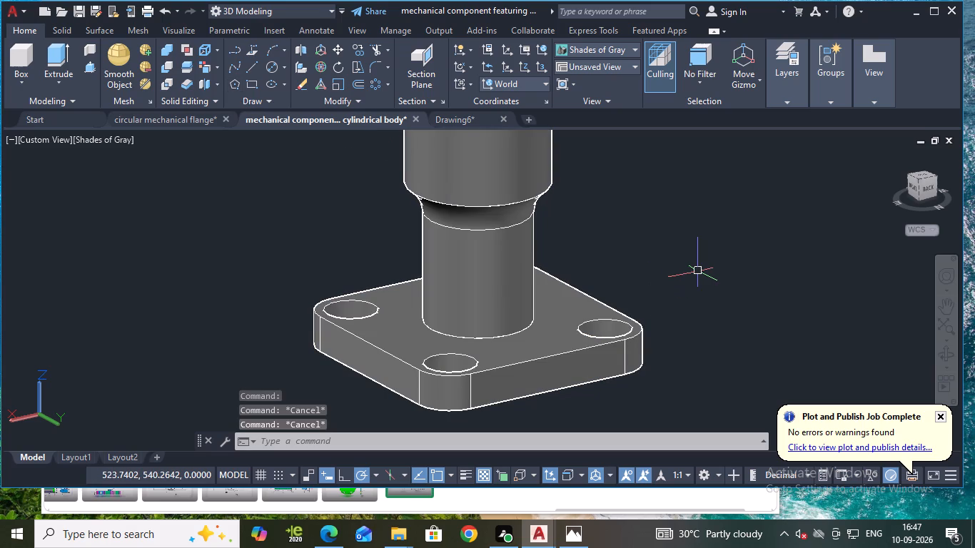
Fillet the edge where the lowest cylinder meets the flanged plate with a radius of 5.
{"action": "key", "text": "f"}
{"action": "key", "text": "Return"}
{"action": "key", "text": "r"}
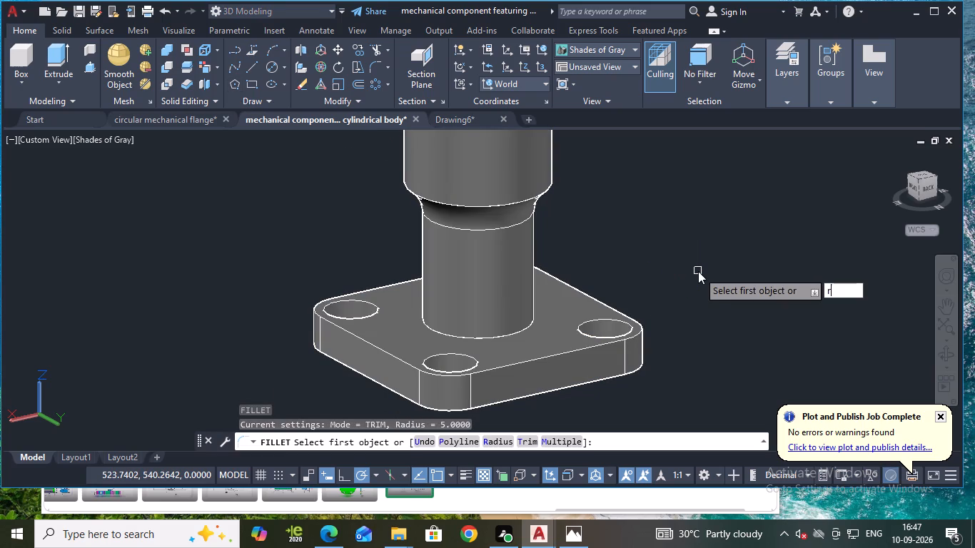
{"action": "key", "text": "Return"}
{"action": "key", "text": "Return"}
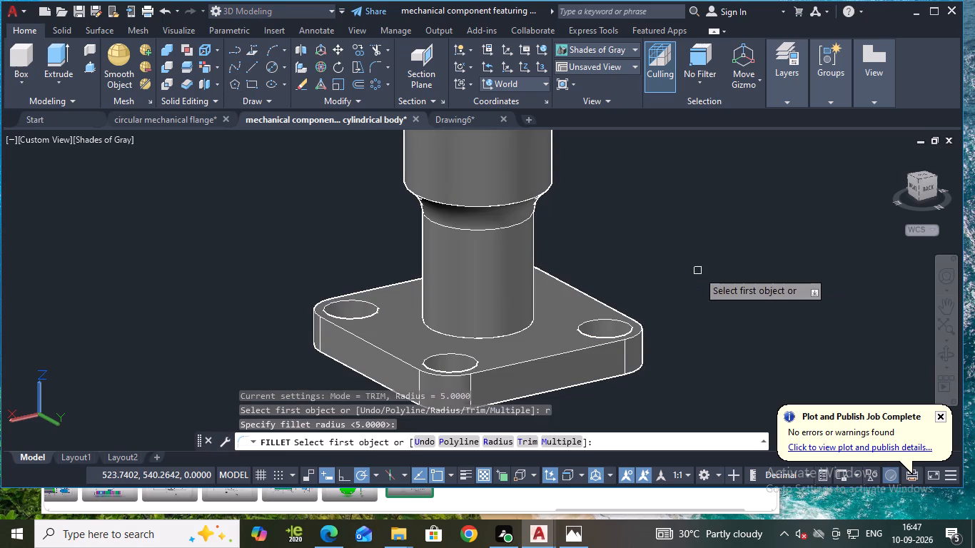
{"action": "left_click", "coordinate": [523, 351]}
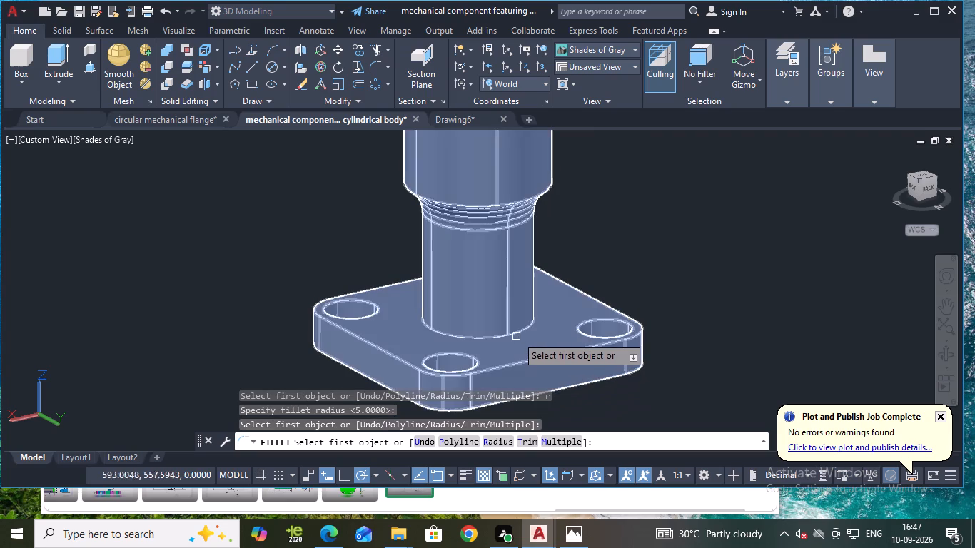
{"action": "left_click", "coordinate": [516, 336]}
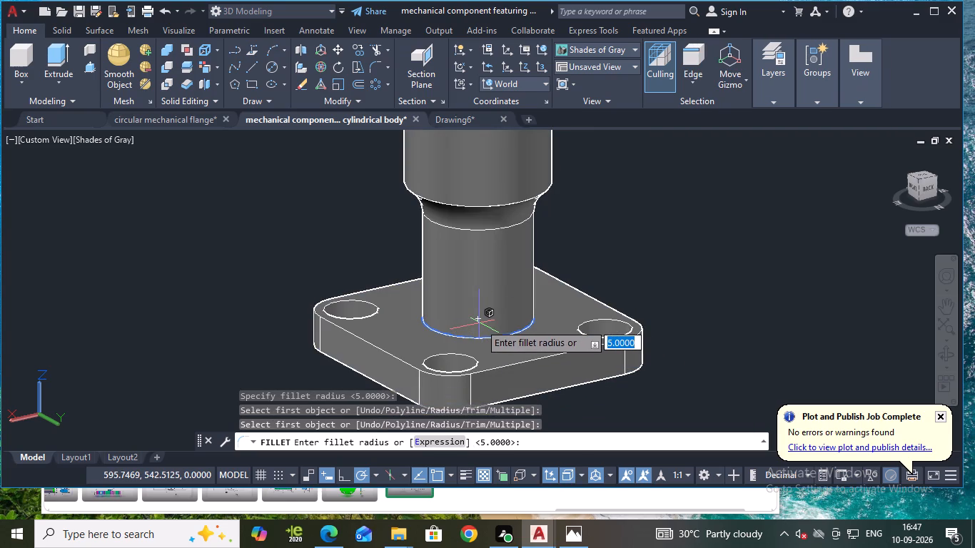
{"action": "left_click", "coordinate": [479, 320]}
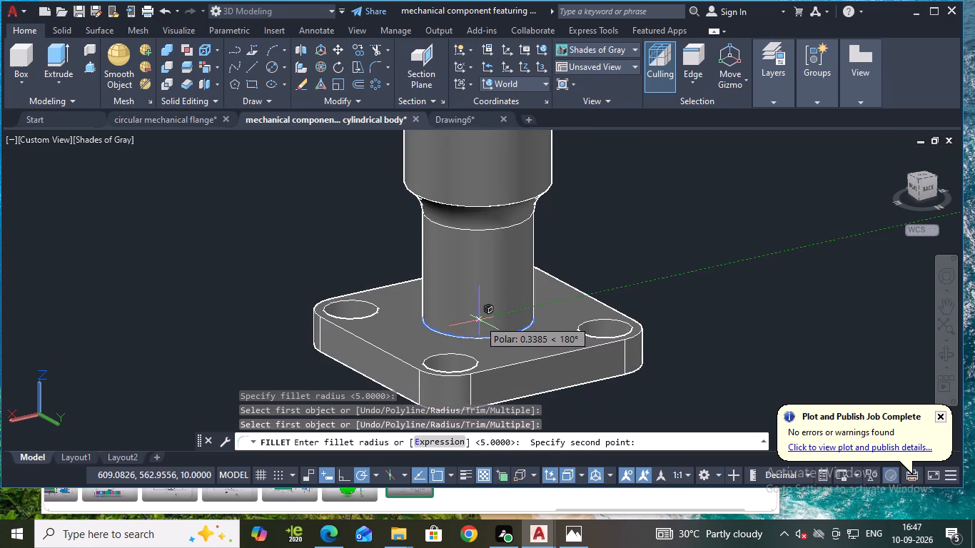
{"action": "key", "text": "Return"}
{"action": "key", "text": "Return"}
{"action": "key", "text": "Escape"}
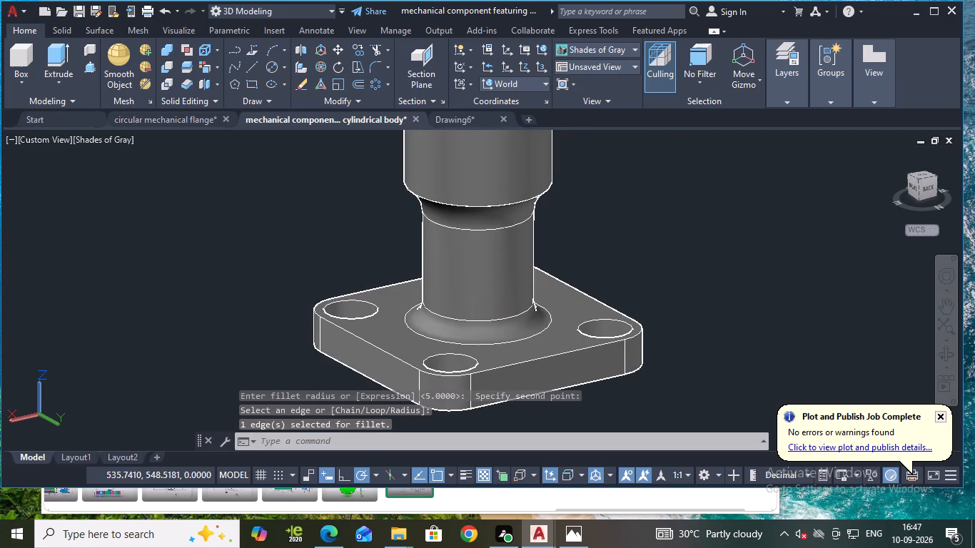
Examine the united body and its new base fillet from several sides and from above.
{"action": "scroll", "coordinate": [678, 288], "scroll_direction": "down", "scroll_amount": 1}
{"action": "middle_click_drag", "start_coordinate": [690, 280], "coordinate": [643, 321]}
{"action": "scroll", "coordinate": [642, 321], "scroll_direction": "down", "scroll_amount": 1}
{"action": "scroll", "coordinate": [647, 305], "scroll_direction": "up", "scroll_amount": 1}
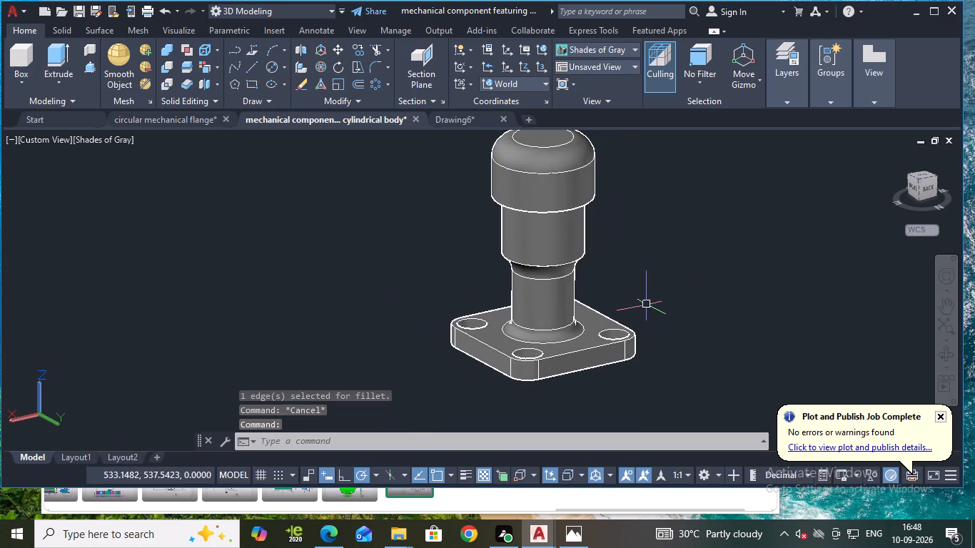
{"action": "middle_click_drag", "start_coordinate": [666, 317], "coordinate": [611, 335], "text": "shift"}
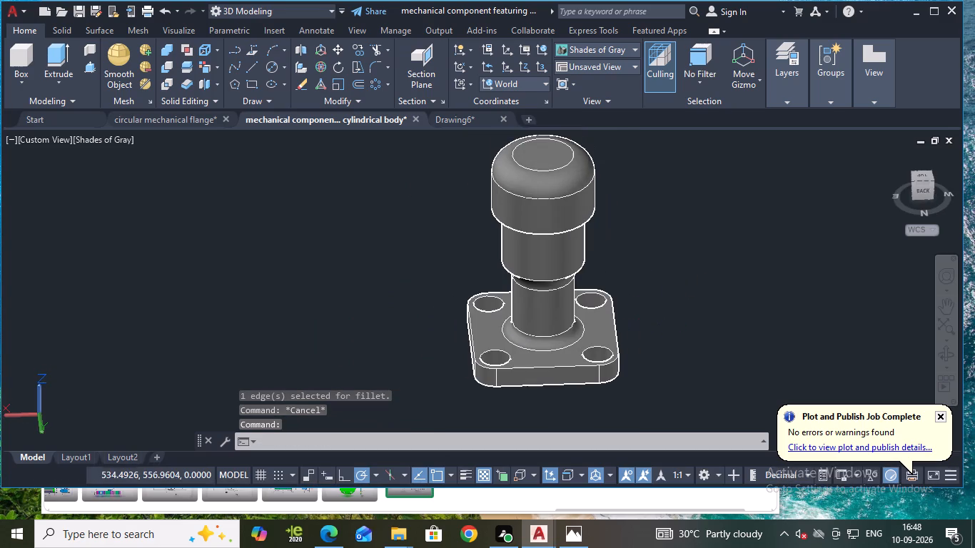
{"action": "middle_click_drag", "start_coordinate": [675, 310], "coordinate": [536, 373], "text": "shift"}
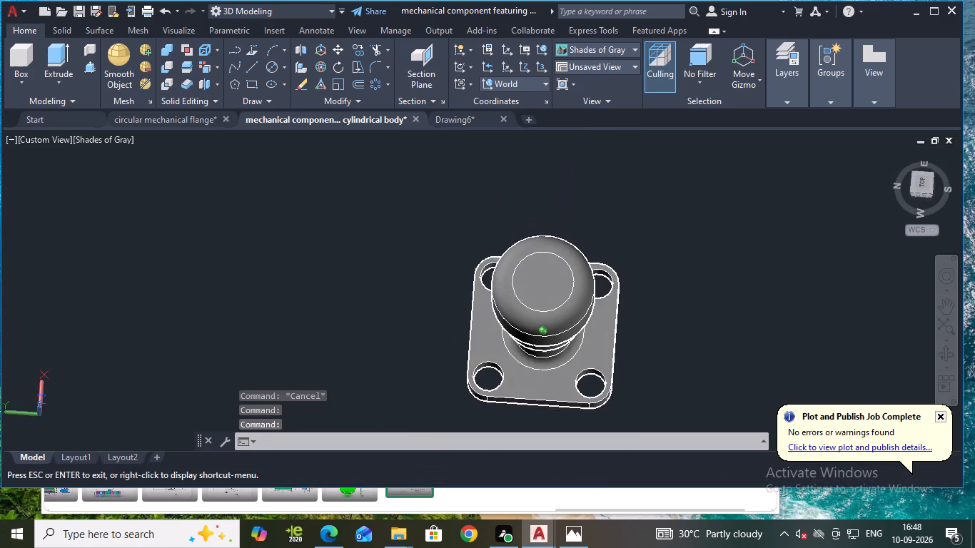
{"action": "middle_click_drag", "start_coordinate": [536, 373], "coordinate": [530, 395], "text": "shift"}
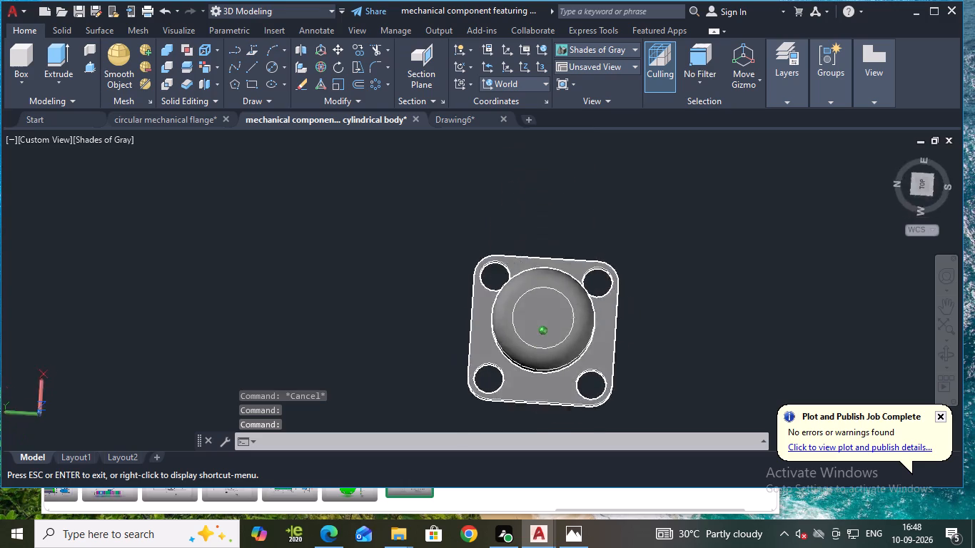
{"action": "middle_click_drag", "start_coordinate": [530, 395], "coordinate": [542, 329], "text": "shift"}
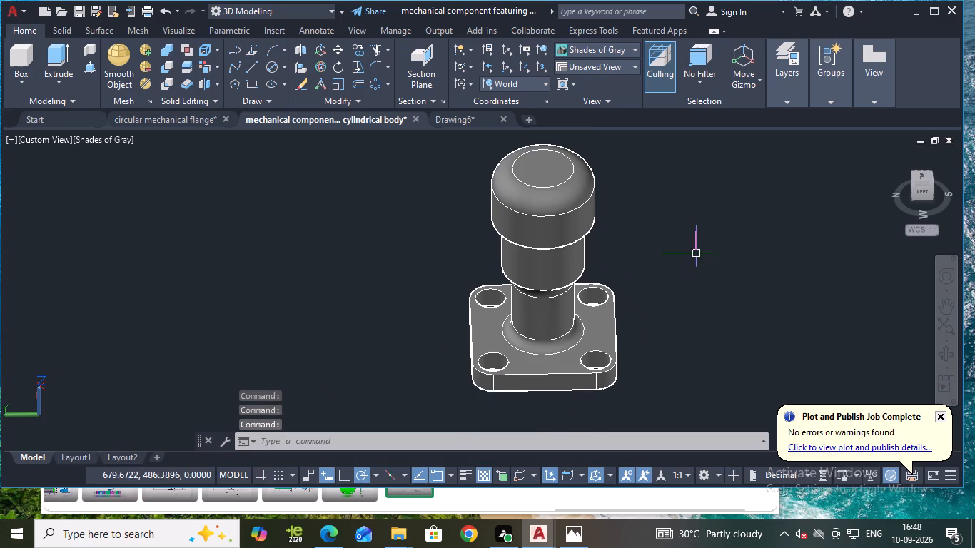
{"action": "middle_click_drag", "start_coordinate": [662, 255], "coordinate": [627, 305]}
{"action": "scroll", "coordinate": [662, 258], "scroll_direction": "down", "scroll_amount": 1}
{"action": "scroll", "coordinate": [595, 307], "scroll_direction": "up", "scroll_amount": 1}
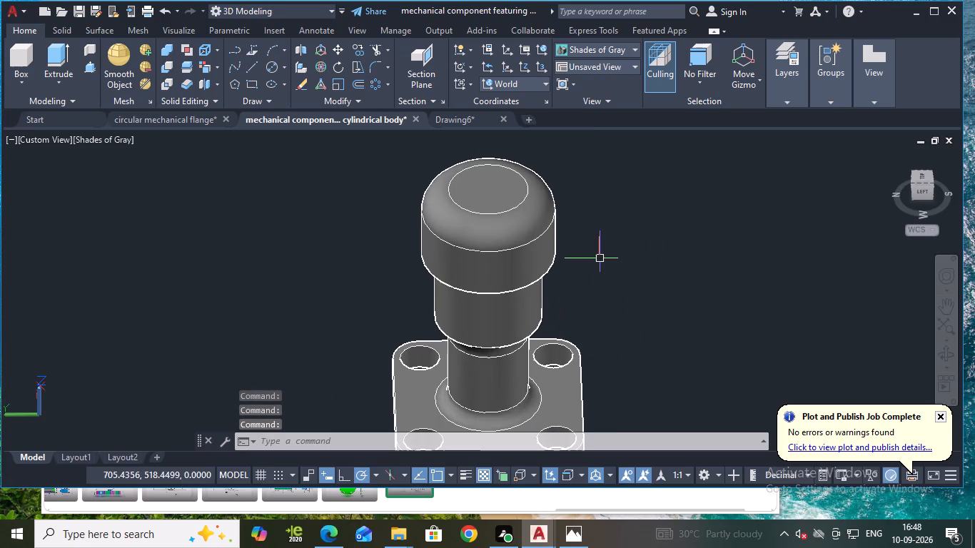
{"action": "key", "text": "Escape"}
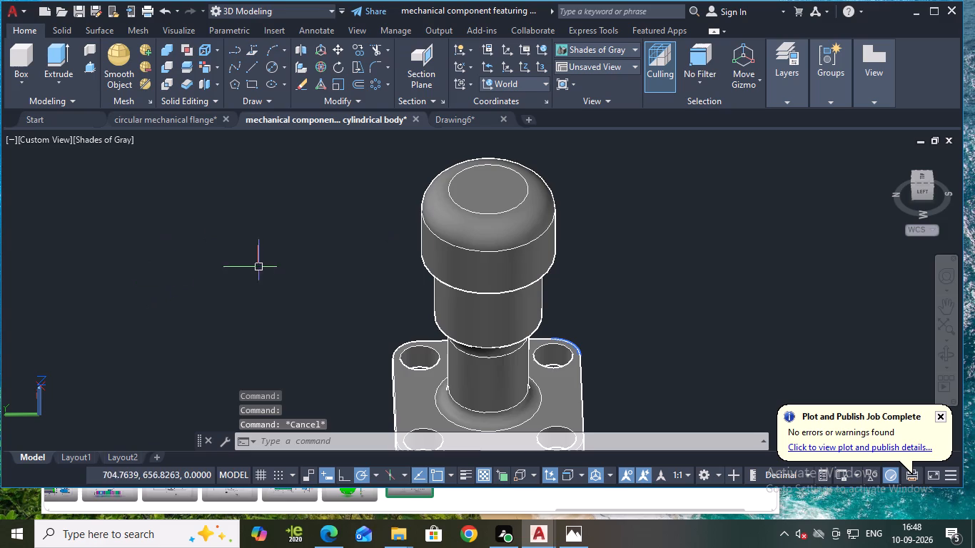
{"action": "scroll", "coordinate": [707, 232], "scroll_direction": "down", "scroll_amount": 1}
{"action": "key", "text": "Escape"}
{"action": "middle_click_drag", "start_coordinate": [673, 257], "coordinate": [524, 254]}
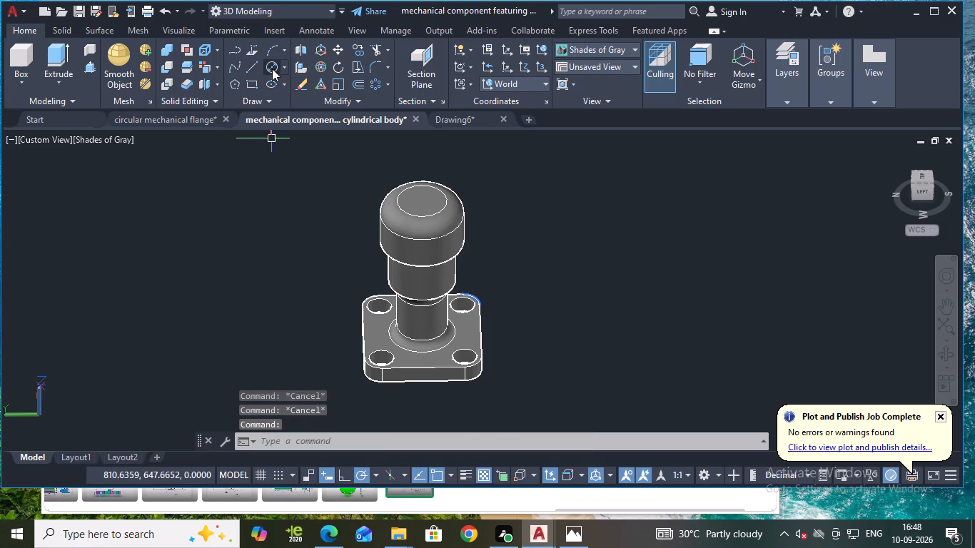
Draw a circle of diameter 22 centred on the flat top face of the uppermost cylinder.
{"action": "left_click", "coordinate": [272, 68]}
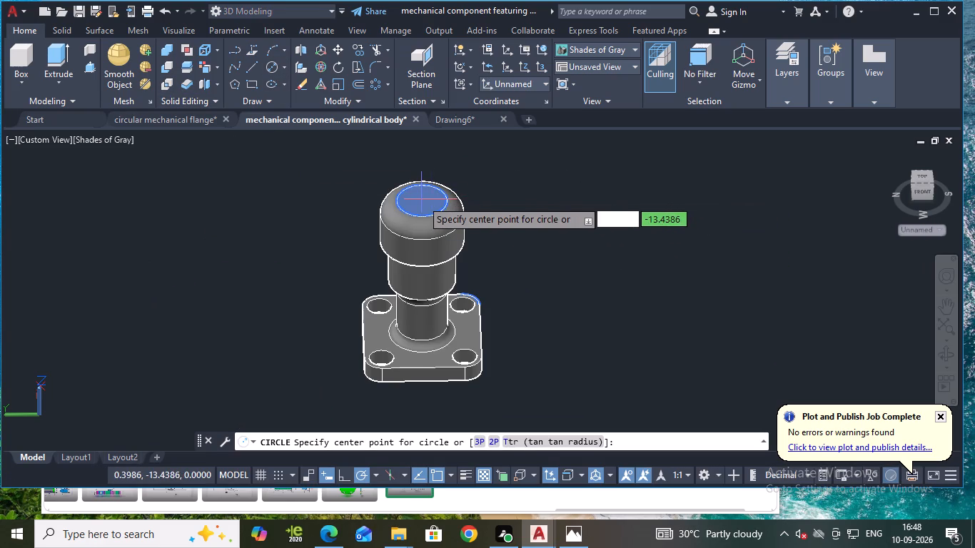
{"action": "scroll", "coordinate": [421, 200], "scroll_direction": "down", "scroll_amount": 2}
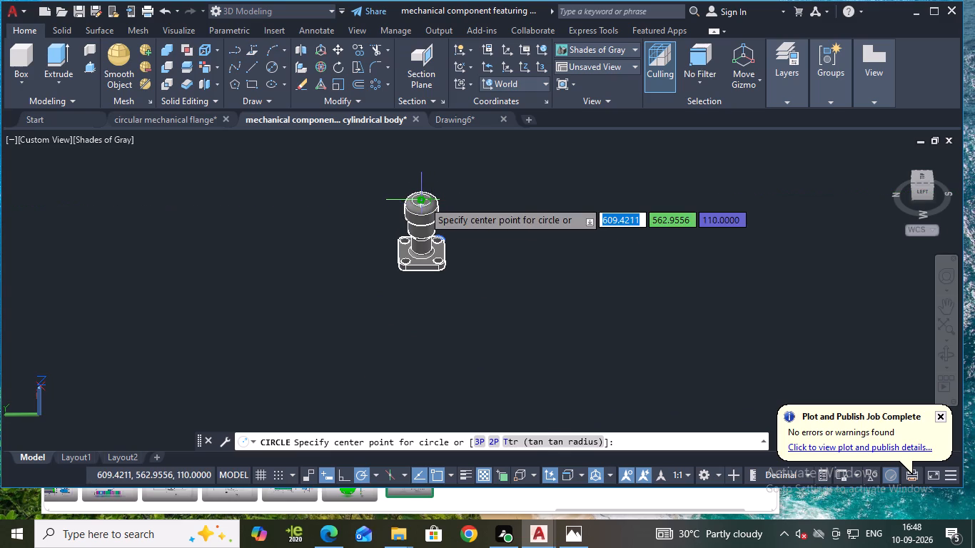
{"action": "left_click", "coordinate": [423, 201]}
{"action": "scroll", "coordinate": [423, 201], "scroll_direction": "up", "scroll_amount": 4}
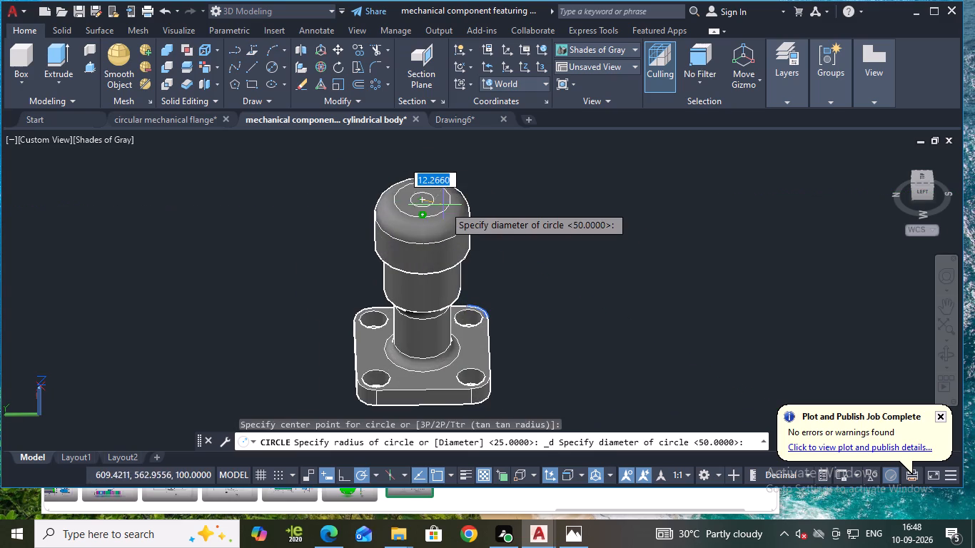
{"action": "scroll", "coordinate": [444, 205], "scroll_direction": "up", "scroll_amount": 1}
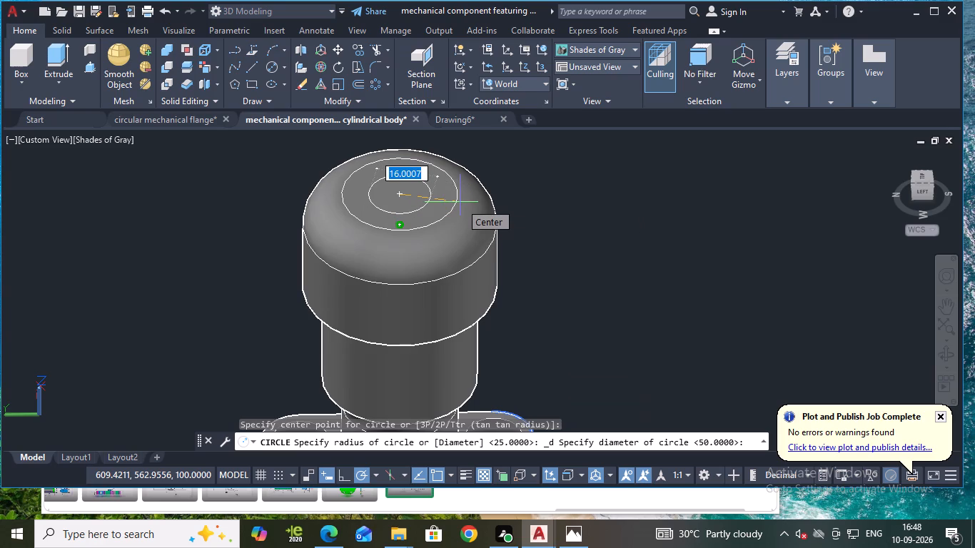
{"action": "key", "text": "d"}
{"action": "key", "text": "Return"}
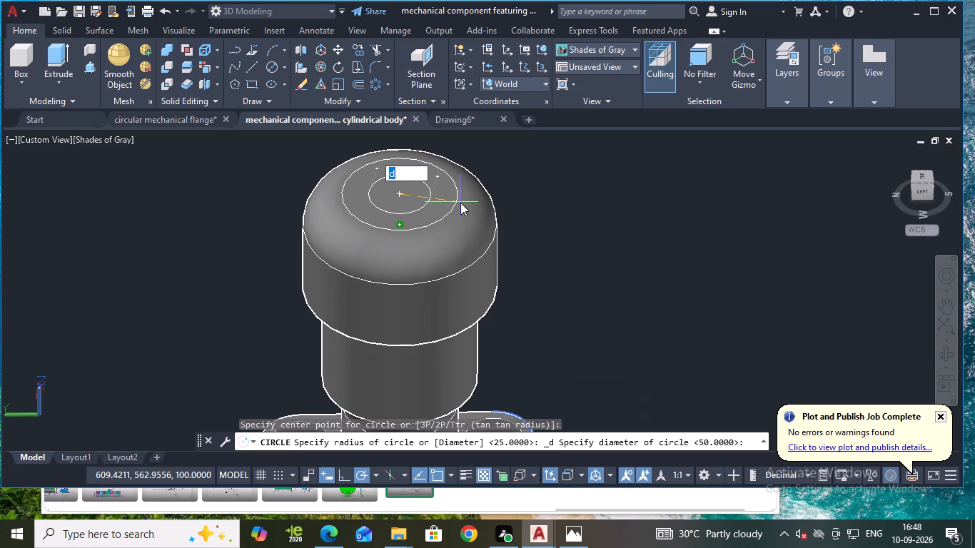
{"action": "type", "text": "22"}
{"action": "key", "text": "Return"}
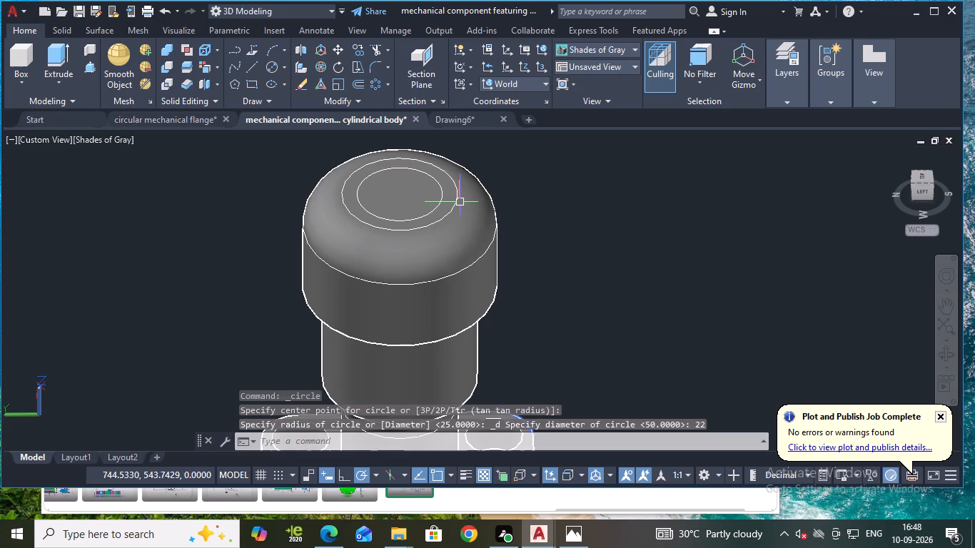
{"action": "key", "text": "Escape"}
Presspull the area inside the 22-diameter circle downward through the body to cut a central bore.
{"action": "scroll", "coordinate": [552, 210], "scroll_direction": "down", "scroll_amount": 1}
{"action": "middle_click_drag", "start_coordinate": [612, 251], "coordinate": [583, 220]}
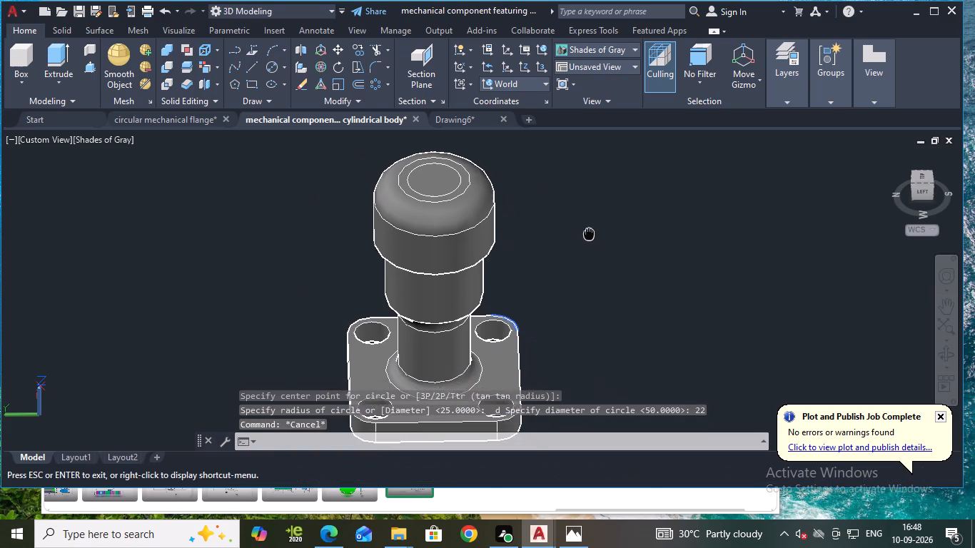
{"action": "scroll", "coordinate": [582, 287], "scroll_direction": "down", "scroll_amount": 1}
{"action": "key", "text": "Escape"}
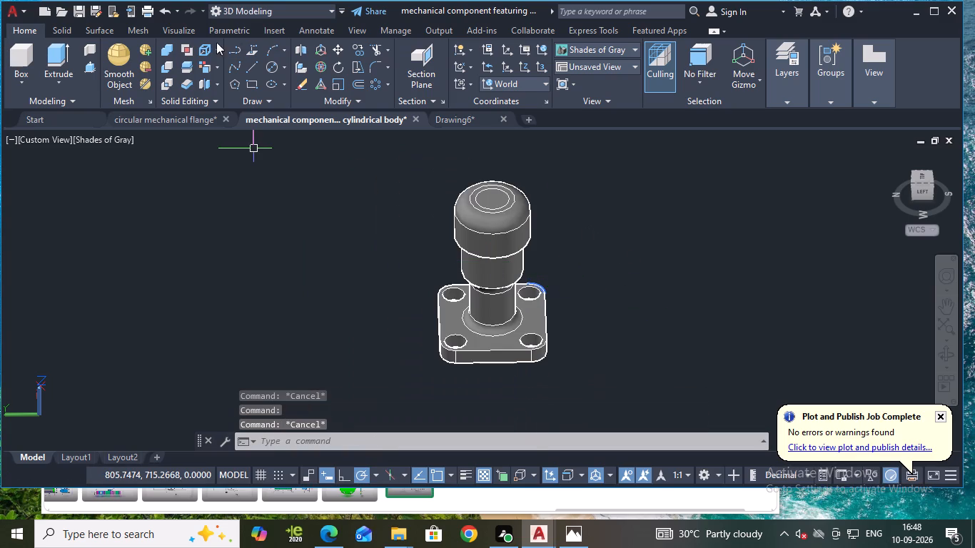
{"action": "left_click", "coordinate": [91, 66]}
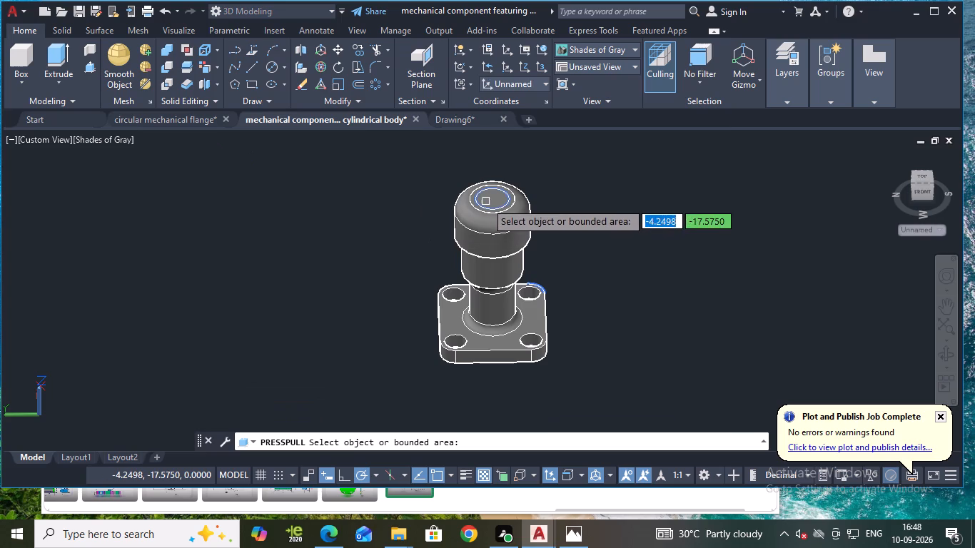
{"action": "left_click", "coordinate": [486, 202]}
{"action": "left_click", "coordinate": [457, 381]}
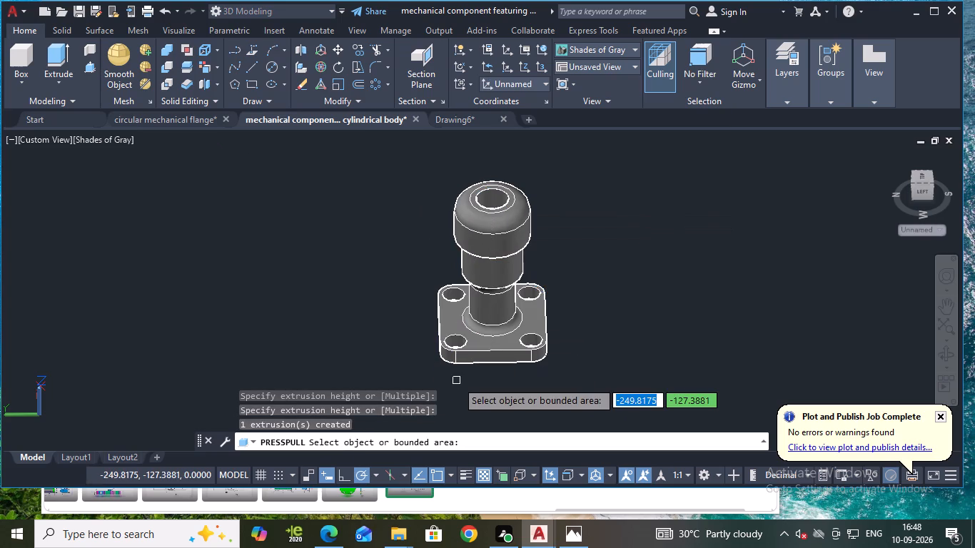
{"action": "key", "text": "Escape"}
Examine the central bore and the overall shape of the flanged component.
{"action": "scroll", "coordinate": [594, 285], "scroll_direction": "up", "scroll_amount": 1}
{"action": "middle_click", "coordinate": [601, 298], "text": "shift"}
{"action": "middle_click_drag", "start_coordinate": [601, 298], "coordinate": [566, 279], "text": "shift"}
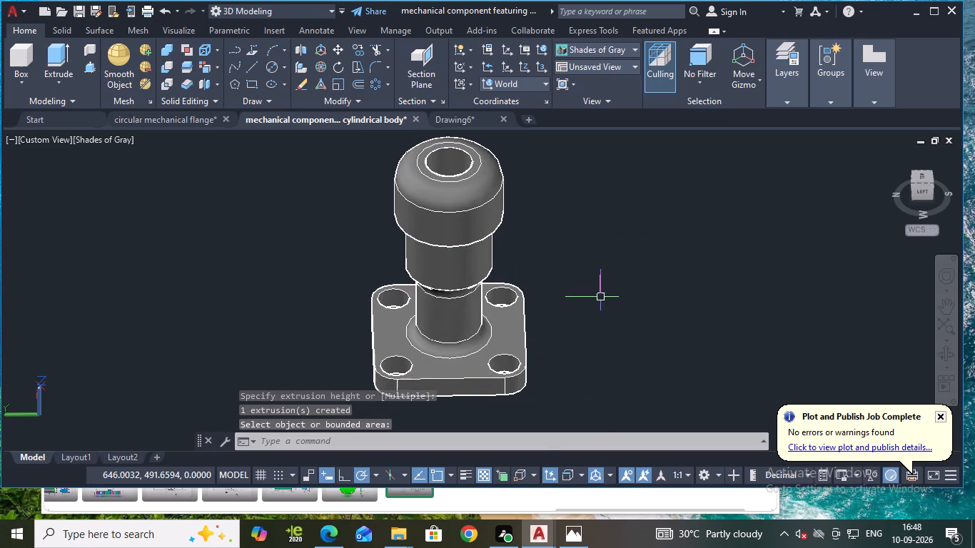
{"action": "middle_click_drag", "start_coordinate": [566, 279], "coordinate": [540, 243], "text": "shift"}
{"action": "scroll", "coordinate": [623, 310], "scroll_direction": "down", "scroll_amount": 1}
{"action": "key", "text": "Escape"}
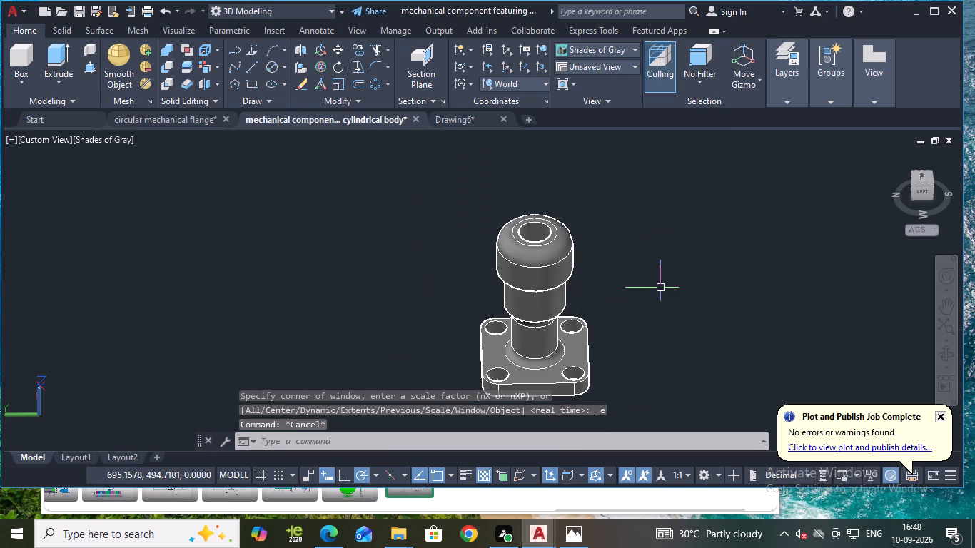
{"action": "scroll", "coordinate": [660, 348], "scroll_direction": "up", "scroll_amount": 1}
{"action": "key", "text": "Escape"}
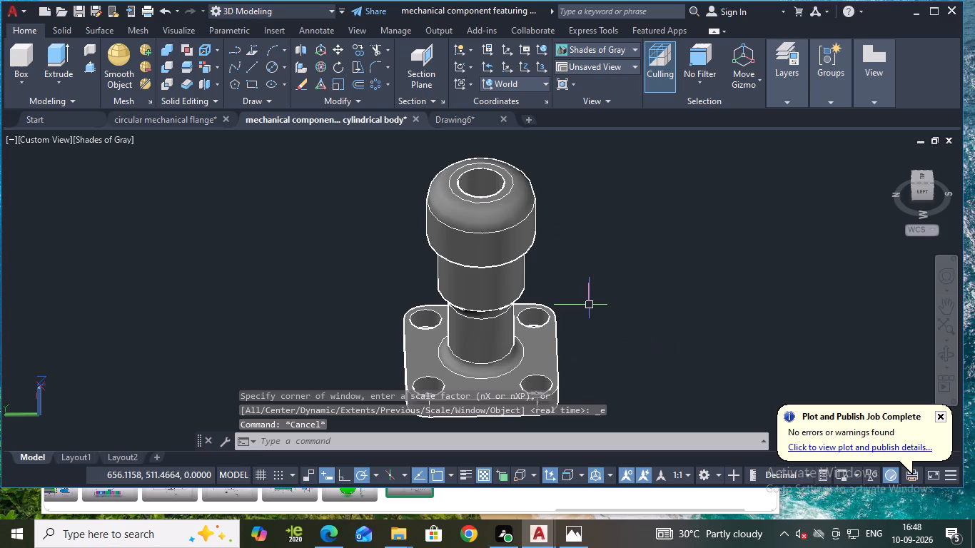
{"action": "scroll", "coordinate": [733, 233], "scroll_direction": "down", "scroll_amount": 1}
{"action": "middle_click_drag", "start_coordinate": [733, 233], "coordinate": [658, 224]}
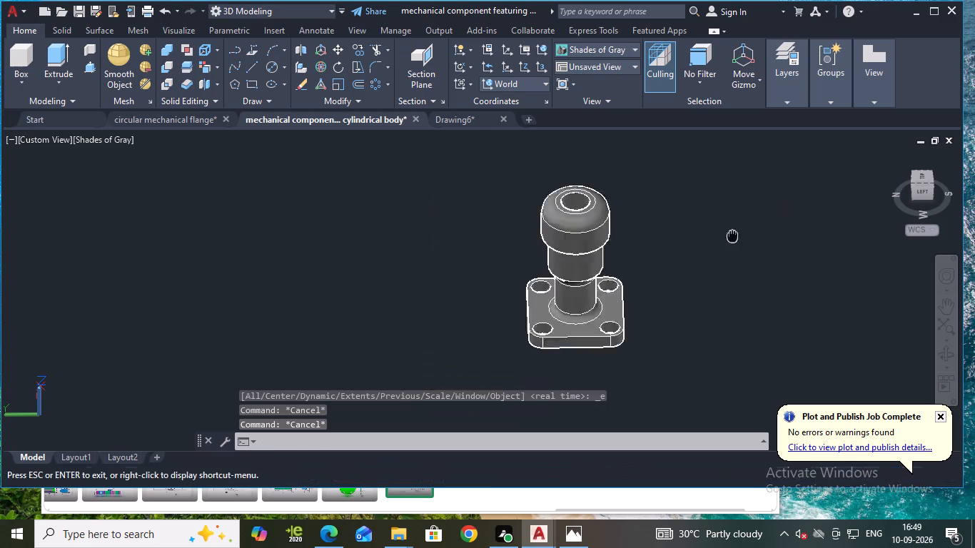
{"action": "middle_click_drag", "start_coordinate": [658, 224], "coordinate": [627, 221]}
{"action": "scroll", "coordinate": [585, 218], "scroll_direction": "up", "scroll_amount": 1}
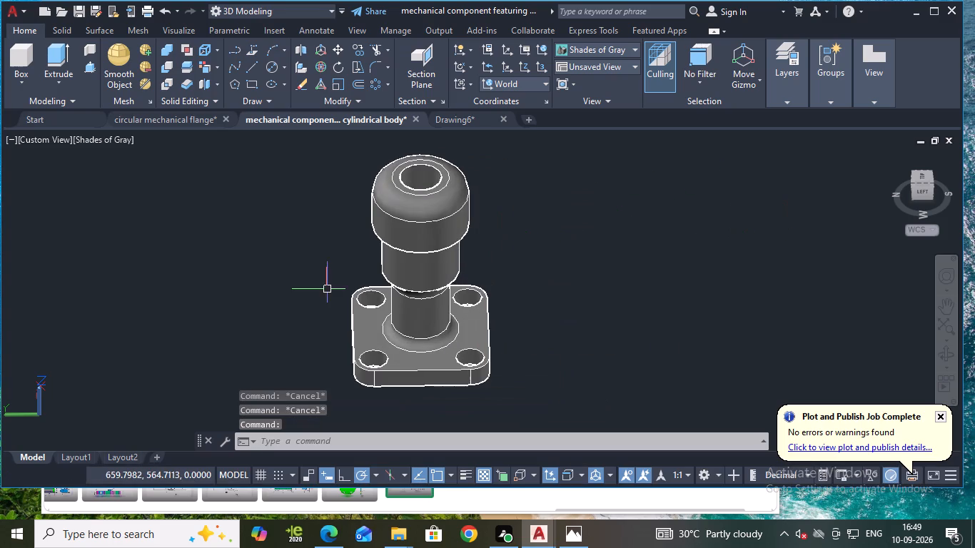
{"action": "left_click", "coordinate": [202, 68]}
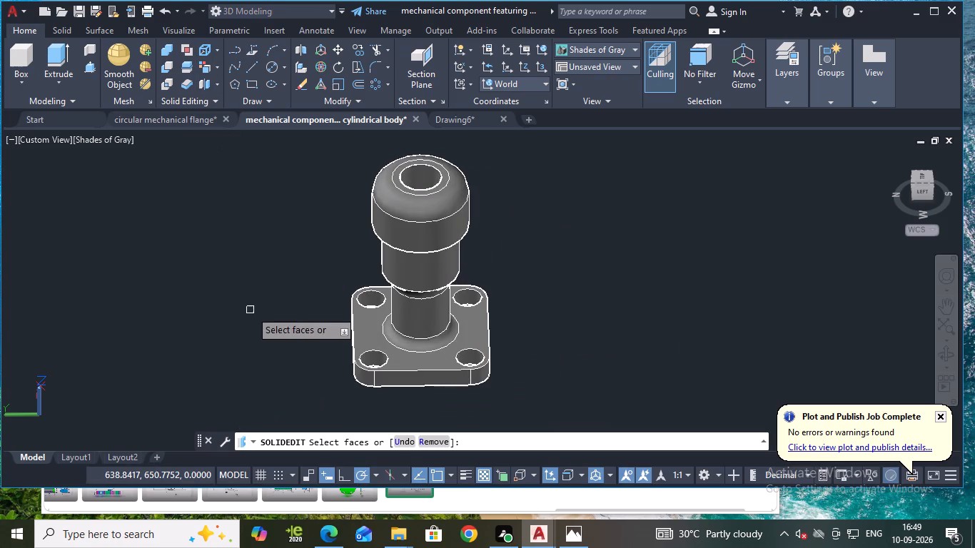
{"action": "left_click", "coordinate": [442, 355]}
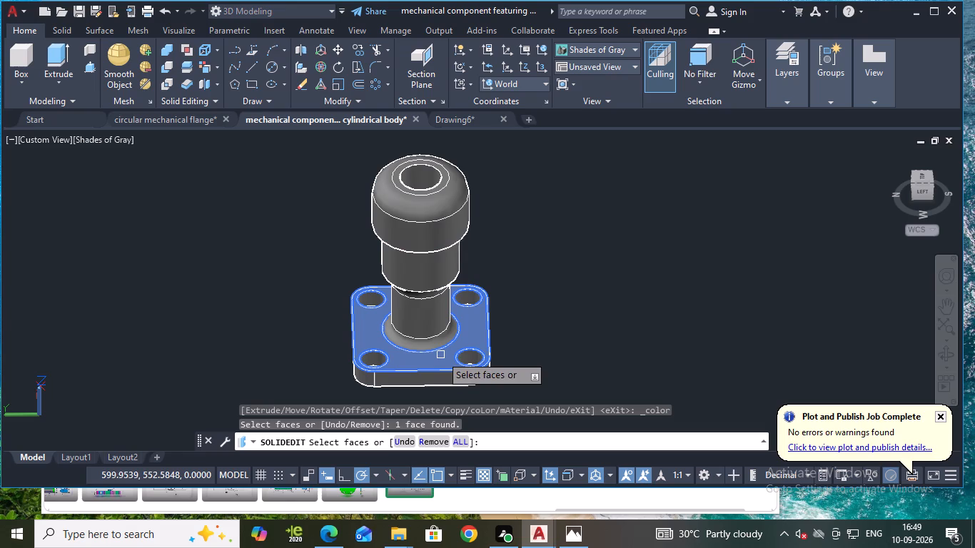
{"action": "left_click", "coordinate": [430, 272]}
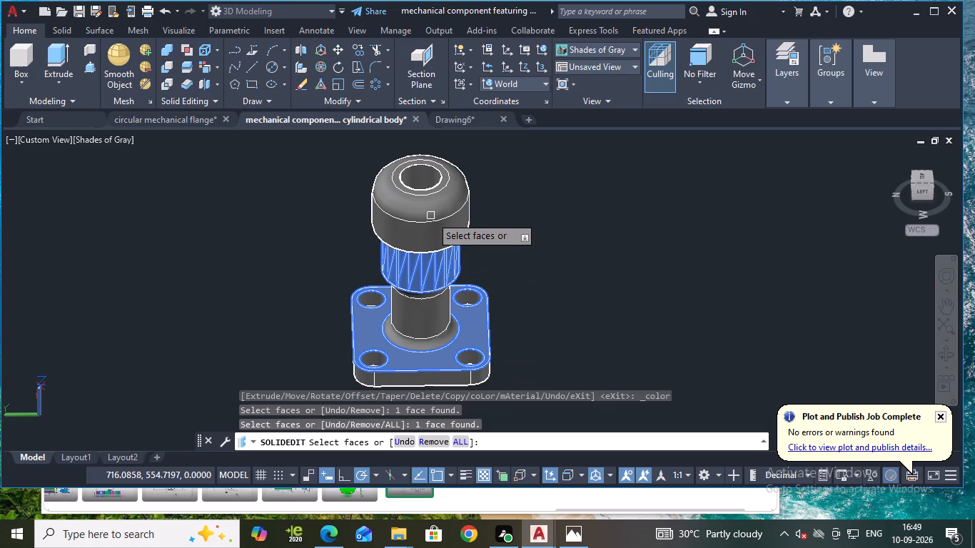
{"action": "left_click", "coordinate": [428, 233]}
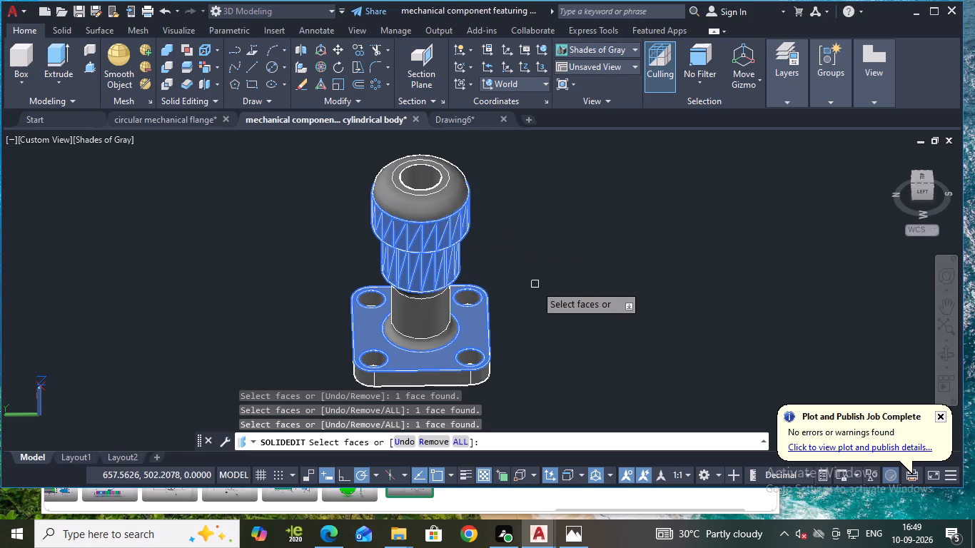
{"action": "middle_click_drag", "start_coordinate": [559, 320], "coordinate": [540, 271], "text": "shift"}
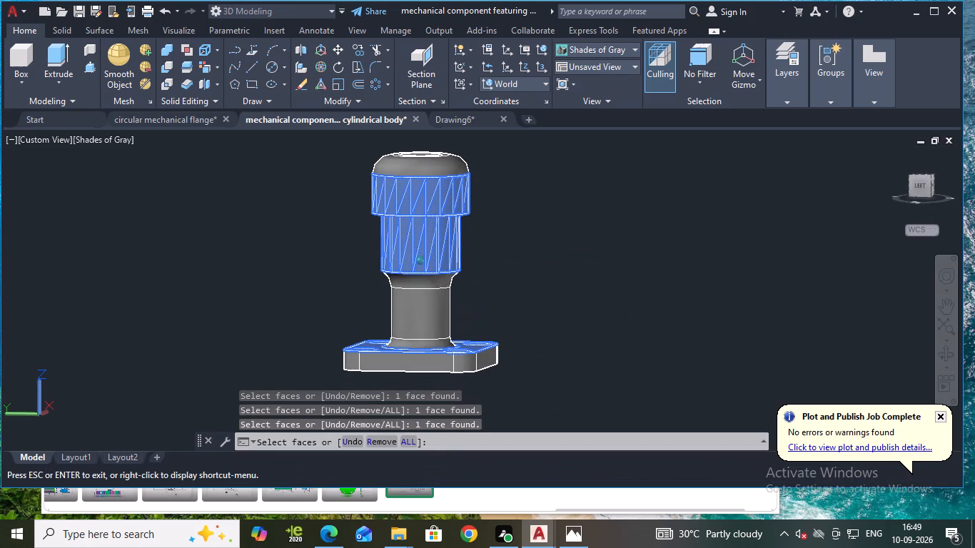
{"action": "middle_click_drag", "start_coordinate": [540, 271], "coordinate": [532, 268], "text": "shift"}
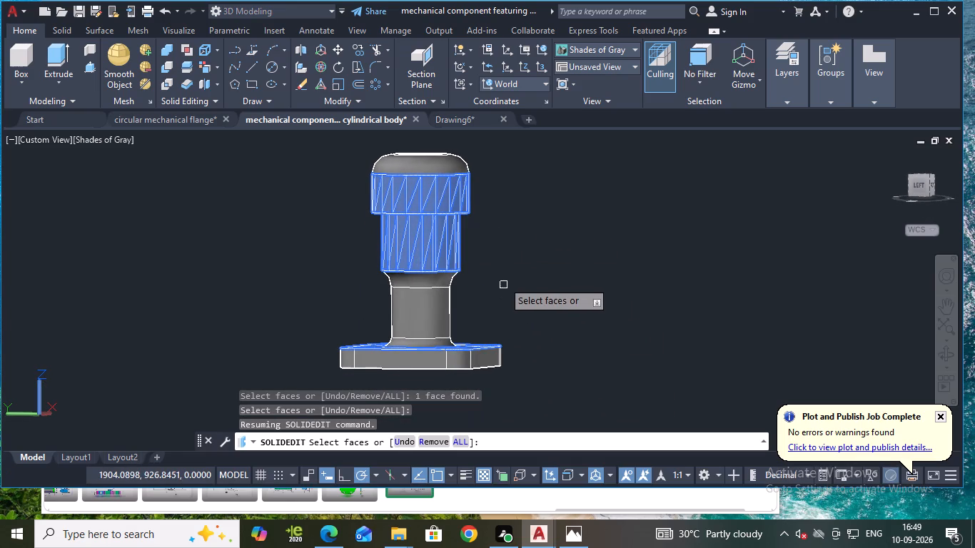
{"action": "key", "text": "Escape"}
Colour the vertical side face of the uppermost cylinder magenta, using index colour 220.
{"action": "left_click", "coordinate": [203, 71]}
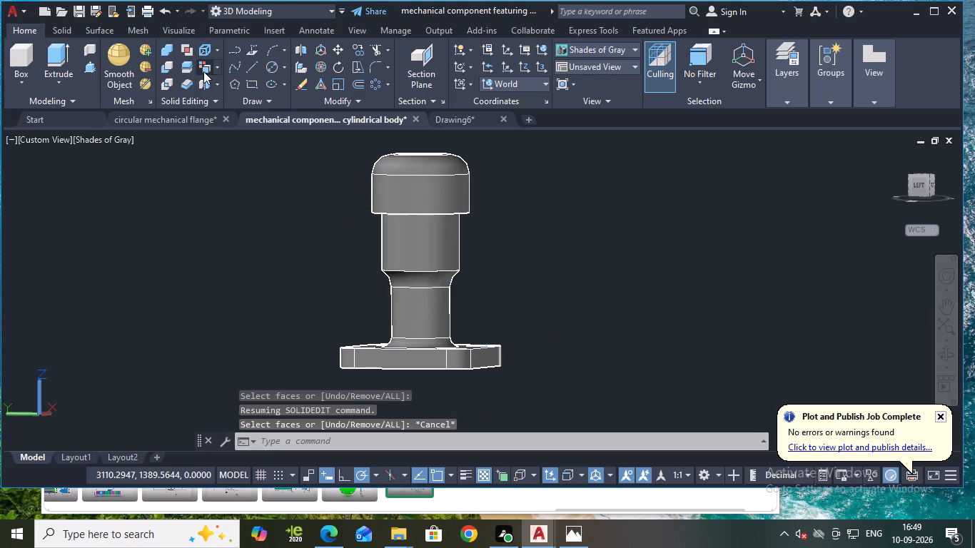
{"action": "left_click", "coordinate": [445, 191]}
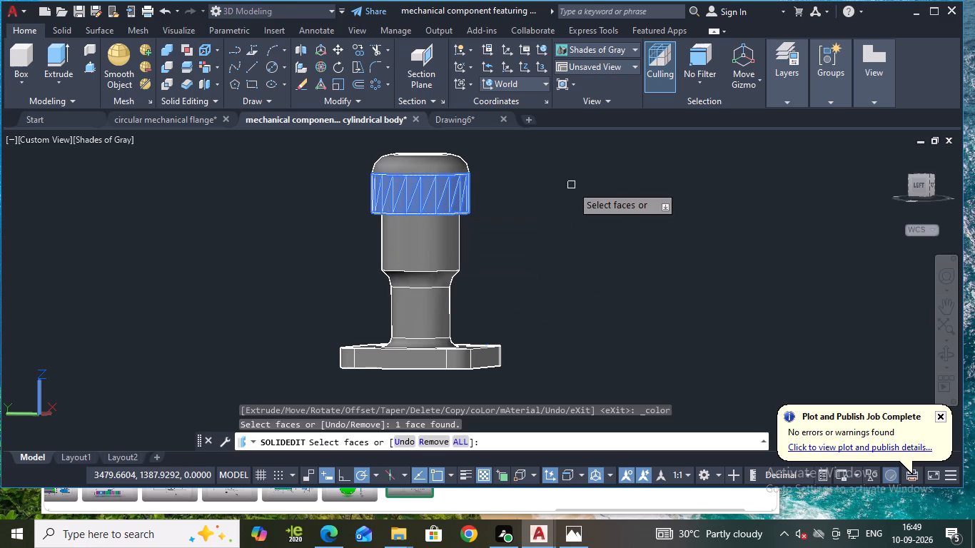
{"action": "key", "text": "Return"}
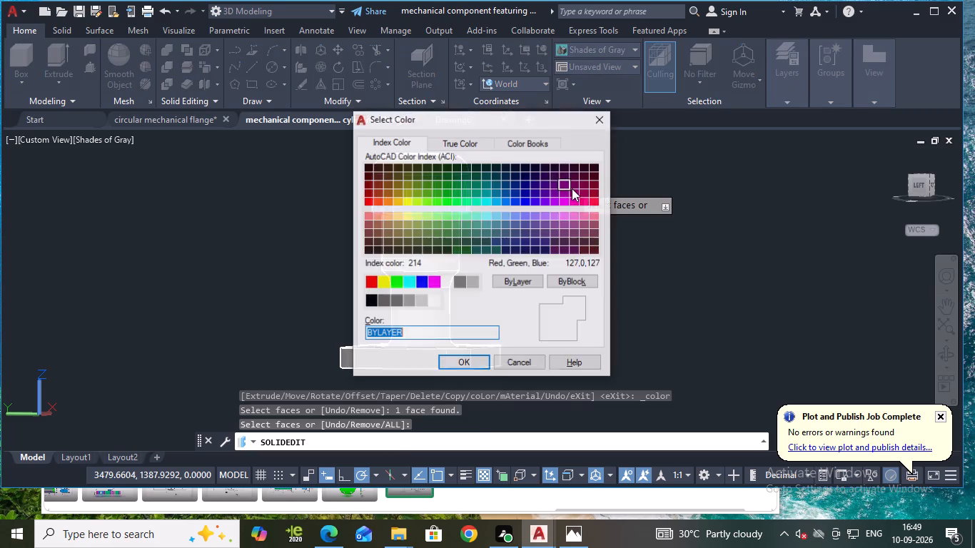
{"action": "left_click", "coordinate": [576, 200]}
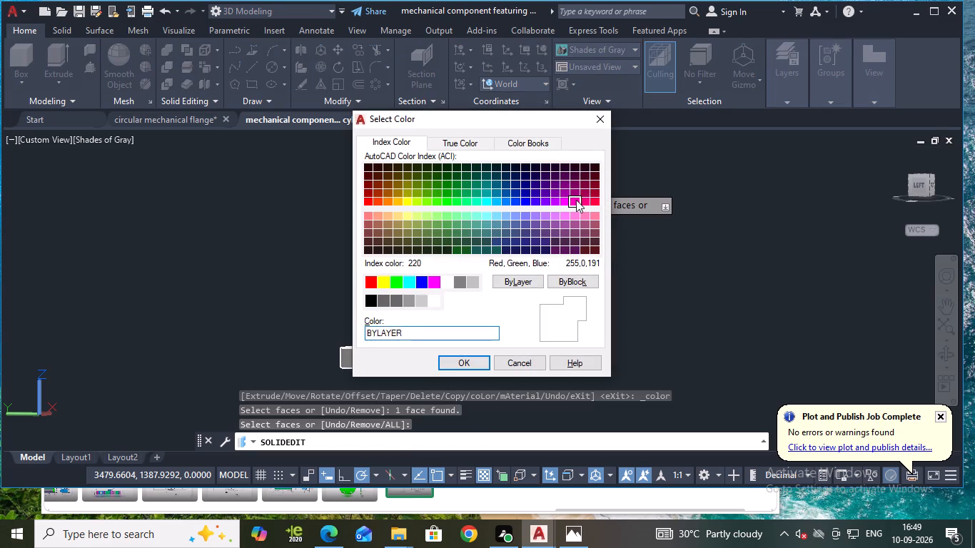
{"action": "left_click", "coordinate": [447, 363]}
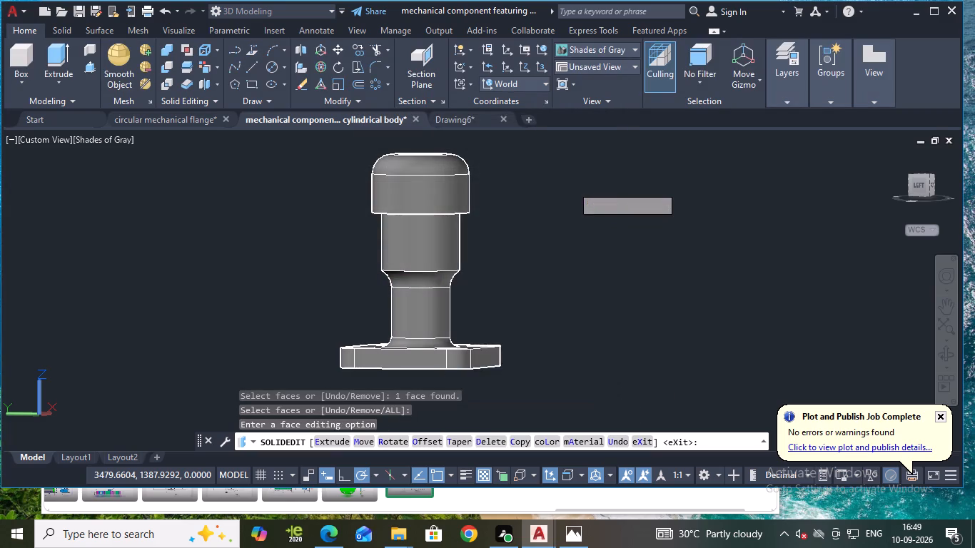
{"action": "key", "text": "Return"}
{"action": "key", "text": "Return"}
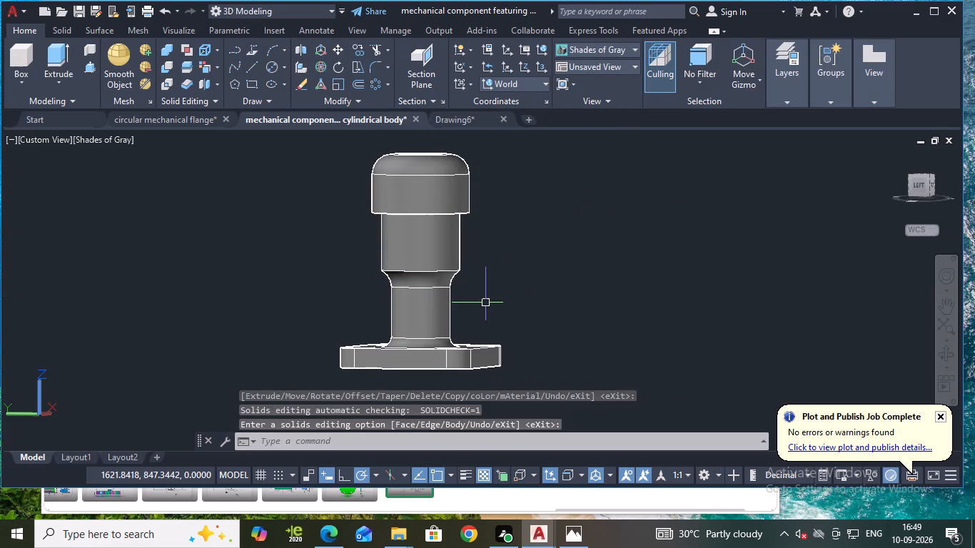
Switch the visual style to Shaded with edges to check the face colour on the uppermost cylinder.
{"action": "left_click", "coordinate": [119, 143]}
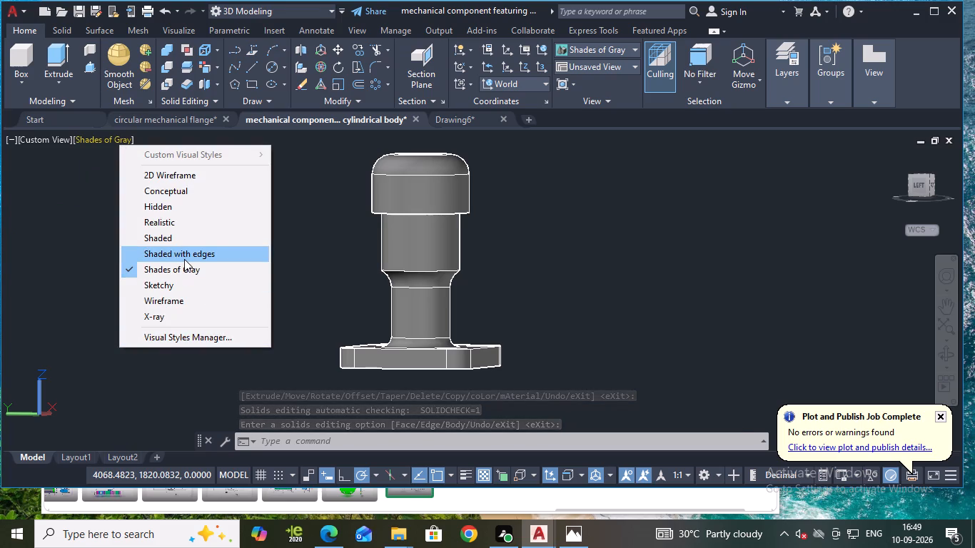
{"action": "left_click", "coordinate": [184, 259]}
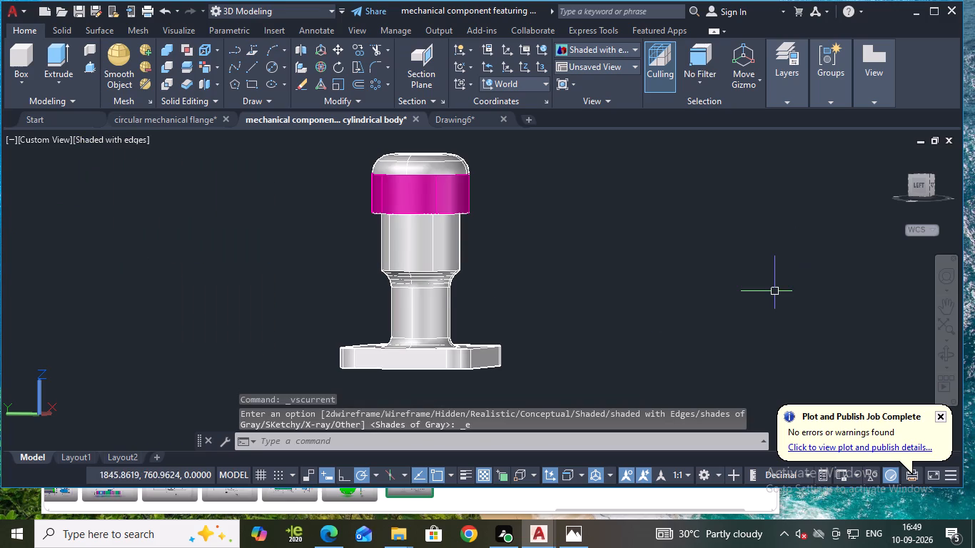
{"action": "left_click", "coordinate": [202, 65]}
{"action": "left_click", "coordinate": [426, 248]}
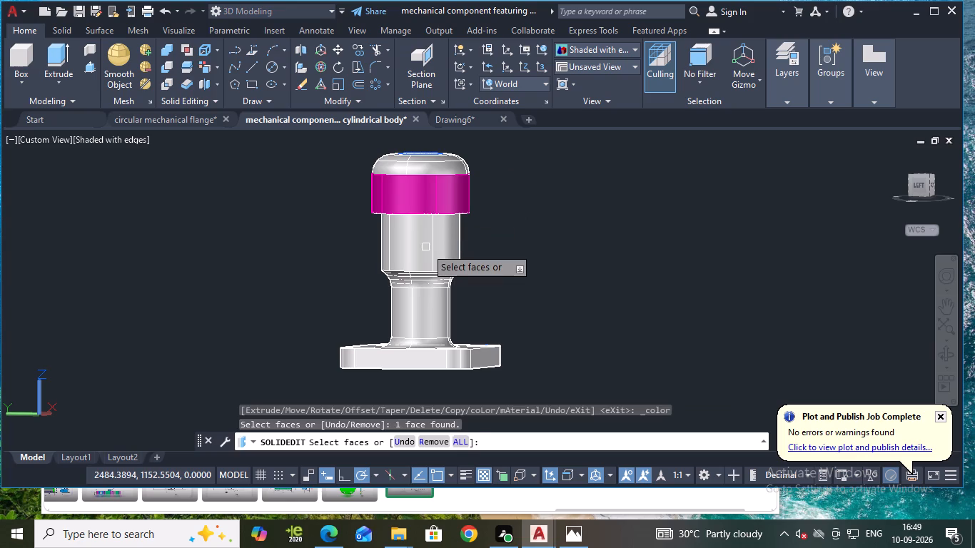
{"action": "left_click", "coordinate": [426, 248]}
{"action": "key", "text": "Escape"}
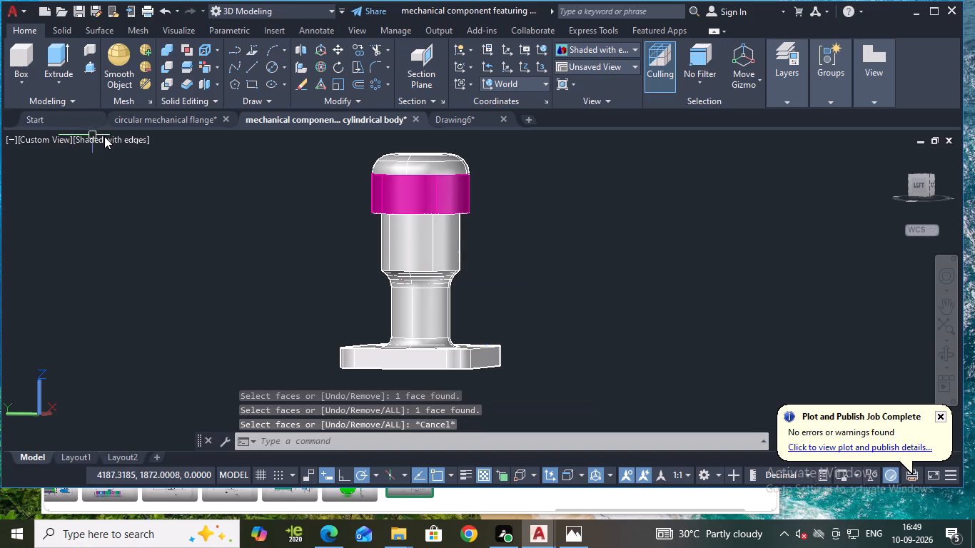
Return to the Shades of Gray visual style and colour the middle cylinder's side face and the base plate's four flat side faces dark blue.
{"action": "left_click", "coordinate": [105, 136]}
{"action": "left_click", "coordinate": [186, 271]}
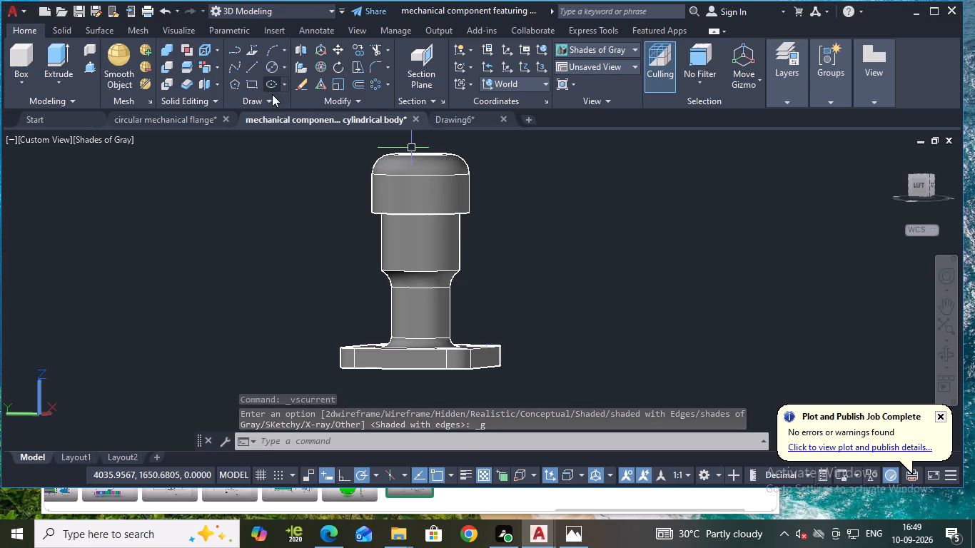
{"action": "left_click", "coordinate": [203, 66]}
{"action": "left_click", "coordinate": [423, 258]}
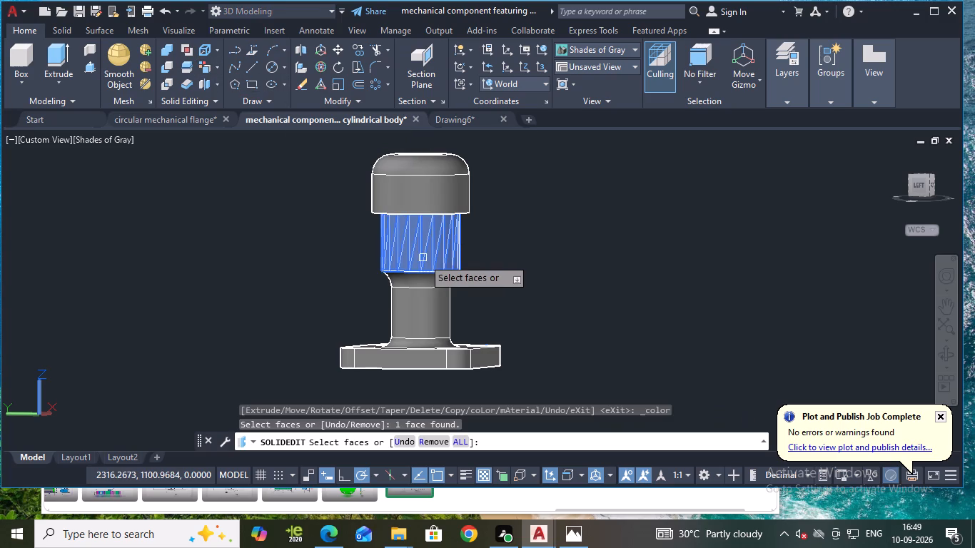
{"action": "left_click", "coordinate": [422, 367]}
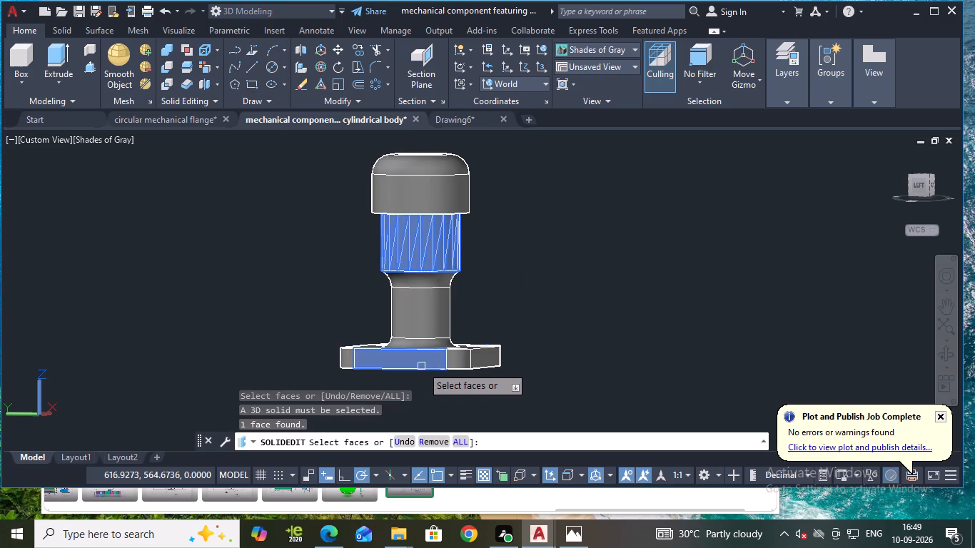
{"action": "left_click", "coordinate": [485, 367]}
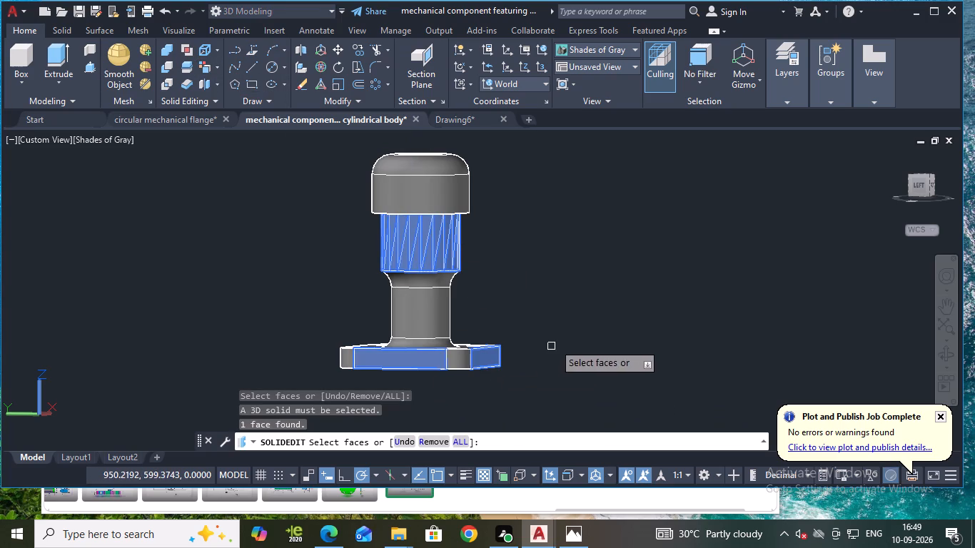
{"action": "middle_click_drag", "start_coordinate": [578, 345], "coordinate": [386, 367], "text": "shift"}
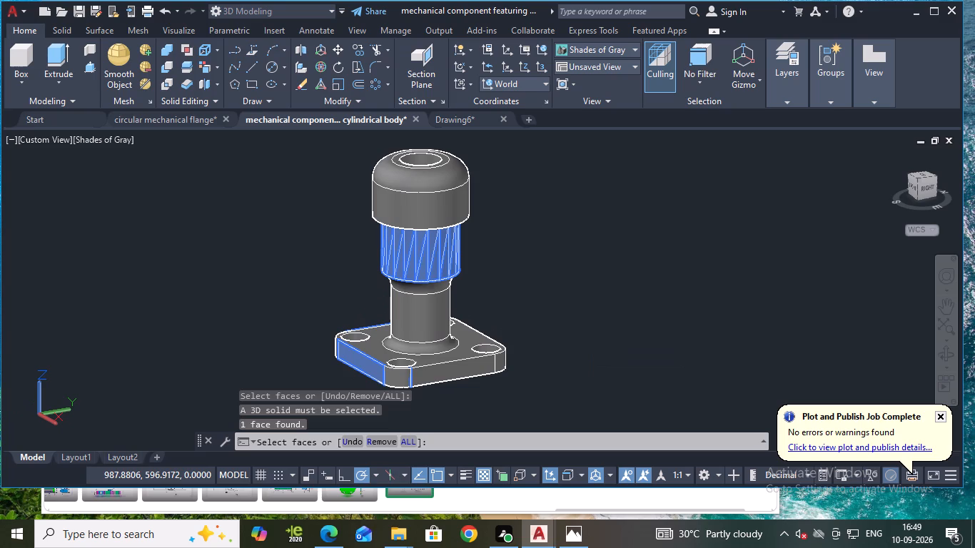
{"action": "left_click", "coordinate": [441, 380]}
{"action": "middle_click_drag", "start_coordinate": [579, 366], "coordinate": [435, 375], "text": "shift"}
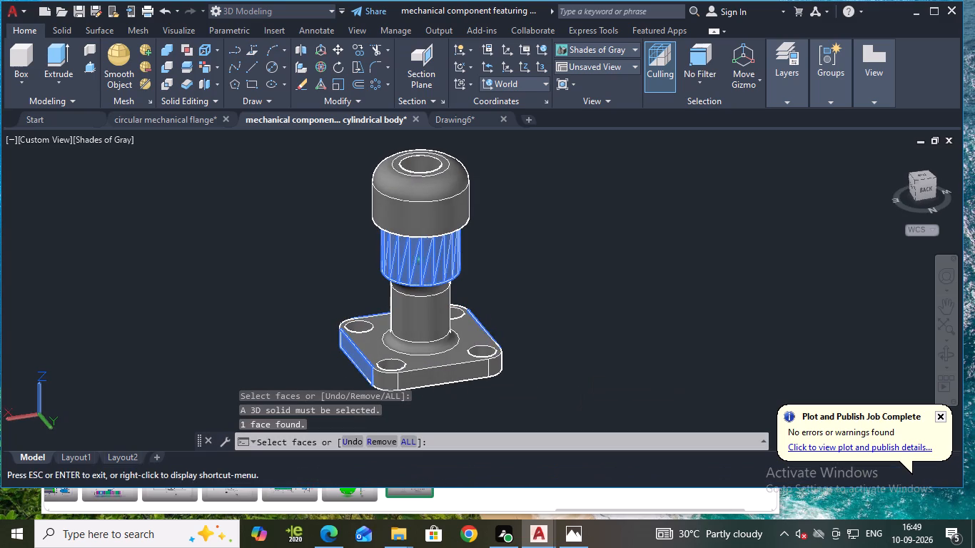
{"action": "left_click", "coordinate": [448, 378]}
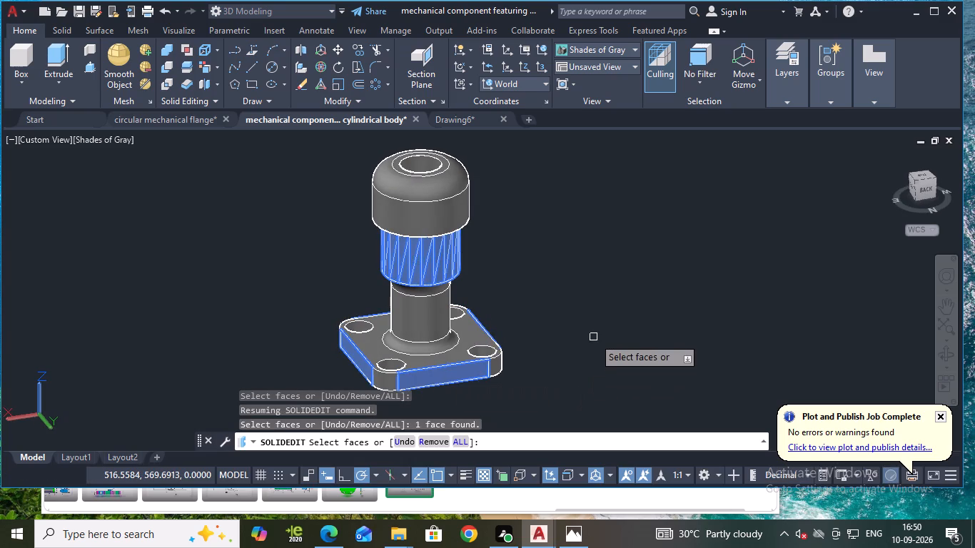
{"action": "key", "text": "Return"}
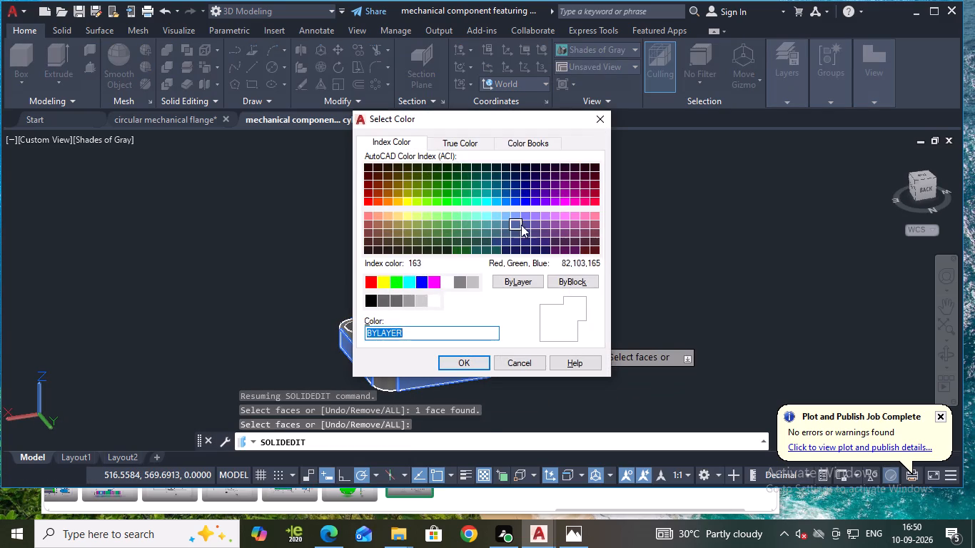
{"action": "left_click", "coordinate": [540, 241]}
{"action": "left_click", "coordinate": [466, 361]}
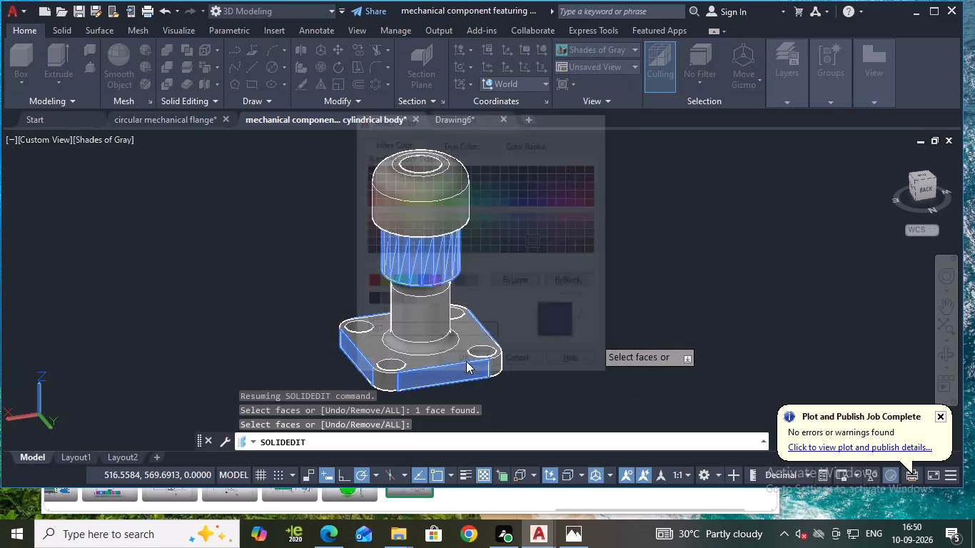
{"action": "key", "text": "Return"}
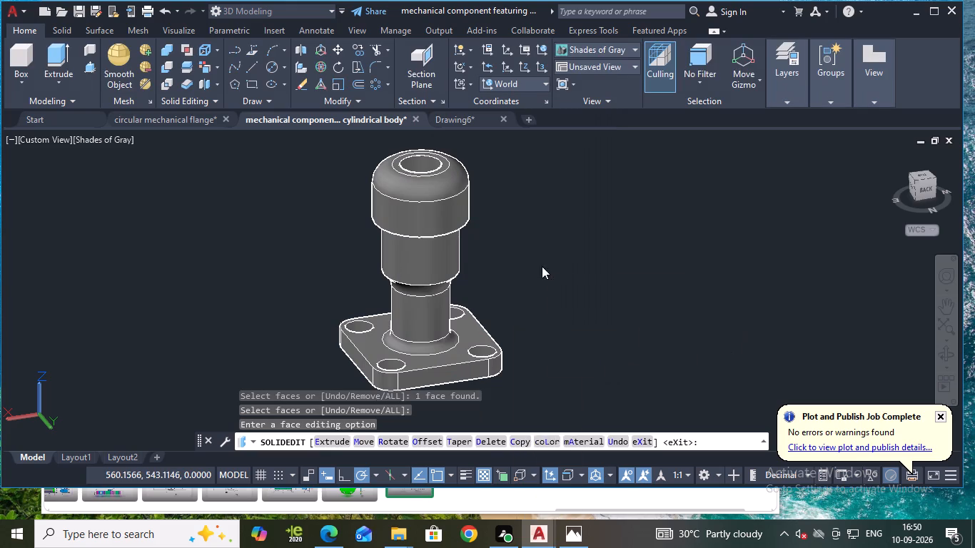
{"action": "key", "text": "Return"}
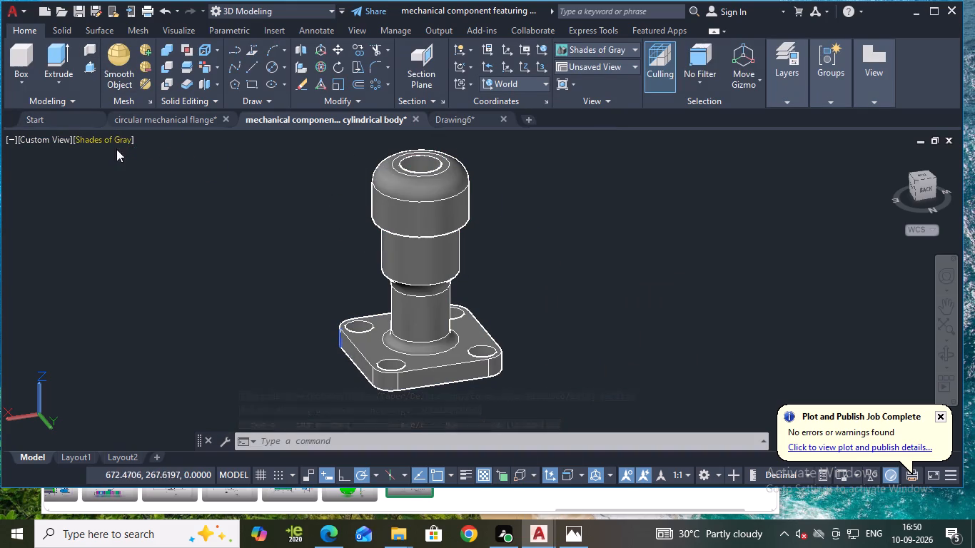
Examine the coloured faces of the component in the Shaded with edges visual style.
{"action": "left_click", "coordinate": [118, 139]}
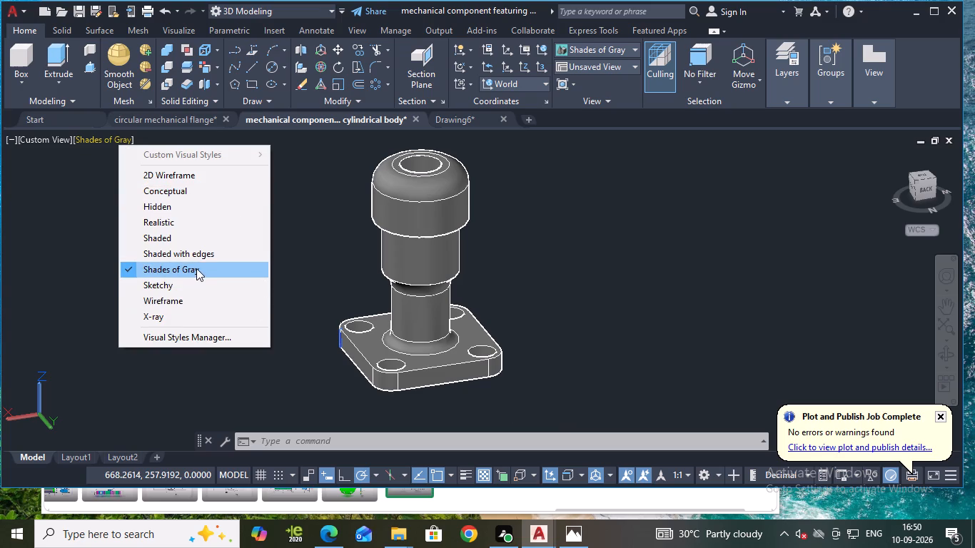
{"action": "left_click", "coordinate": [198, 255]}
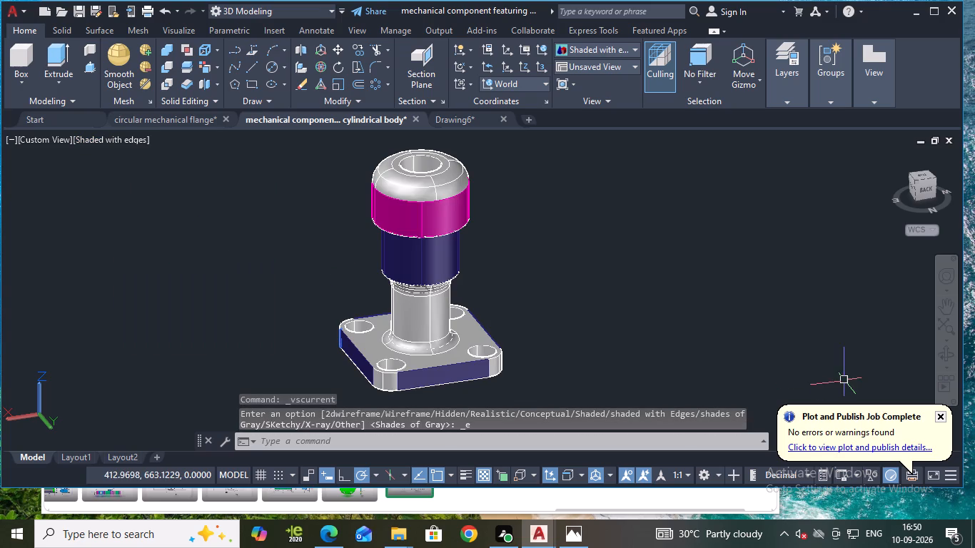
{"action": "middle_click_drag", "start_coordinate": [636, 324], "coordinate": [579, 301], "text": "shift"}
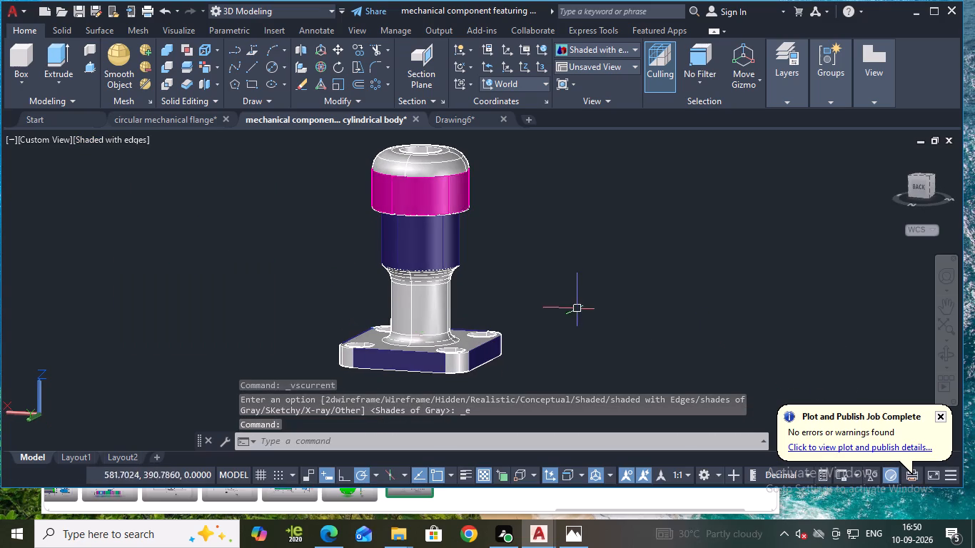
{"action": "scroll", "coordinate": [577, 306], "scroll_direction": "up", "scroll_amount": 2}
{"action": "scroll", "coordinate": [294, 299], "scroll_direction": "down", "scroll_amount": 1}
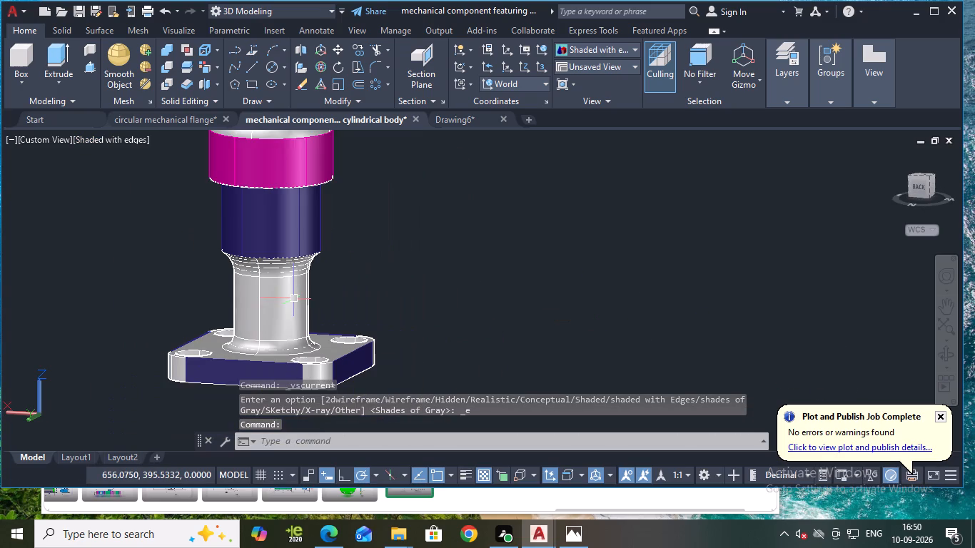
{"action": "middle_click_drag", "start_coordinate": [357, 291], "coordinate": [453, 319]}
{"action": "scroll", "coordinate": [358, 292], "scroll_direction": "down", "scroll_amount": 1}
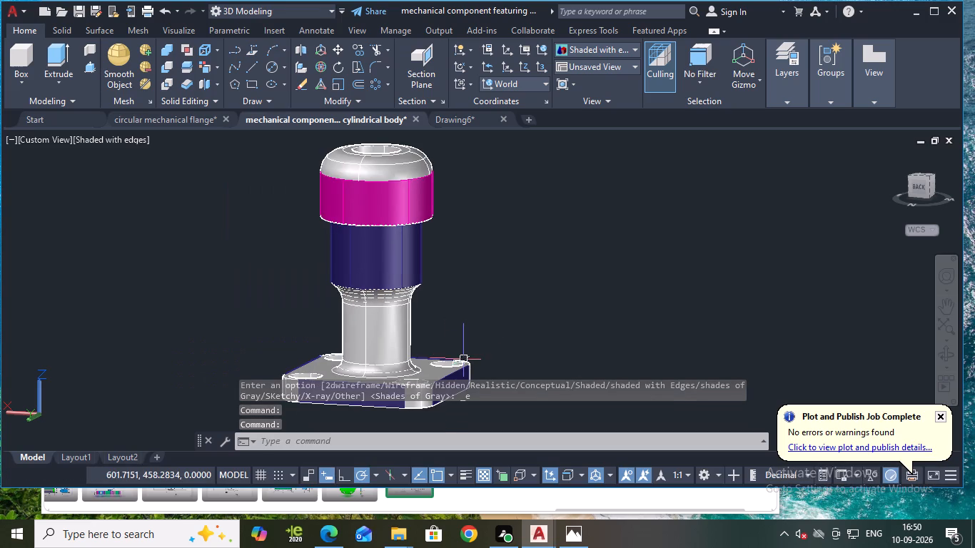
Return to the Shades of Gray visual style and colour the lowest cylinder's side face, its base fillet and the plate's top face cyan, index colour 130.
{"action": "left_click", "coordinate": [110, 138]}
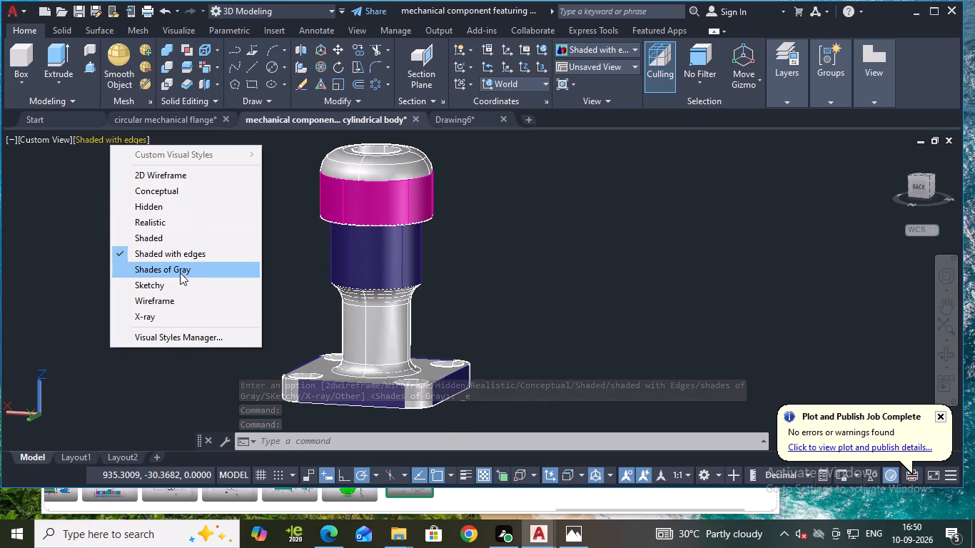
{"action": "left_click", "coordinate": [180, 273]}
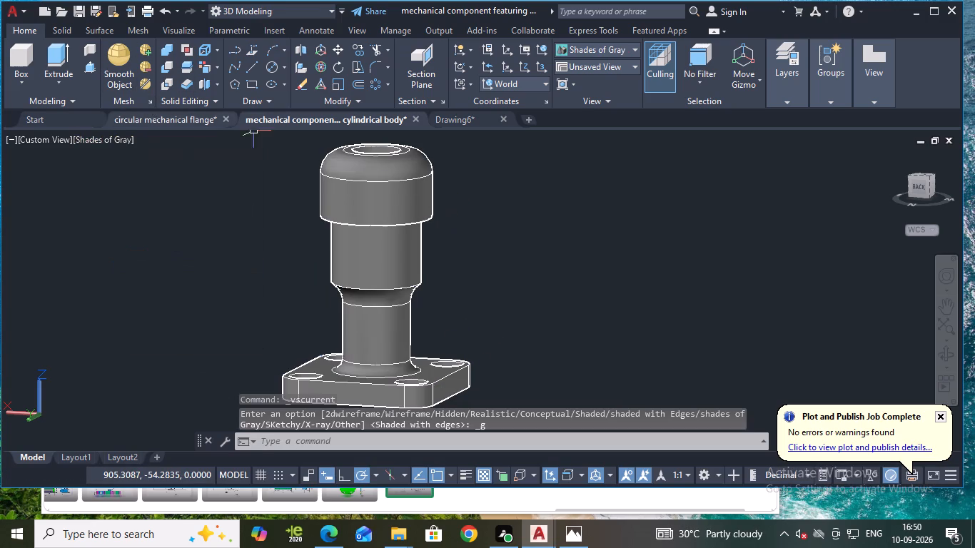
{"action": "left_click", "coordinate": [205, 66]}
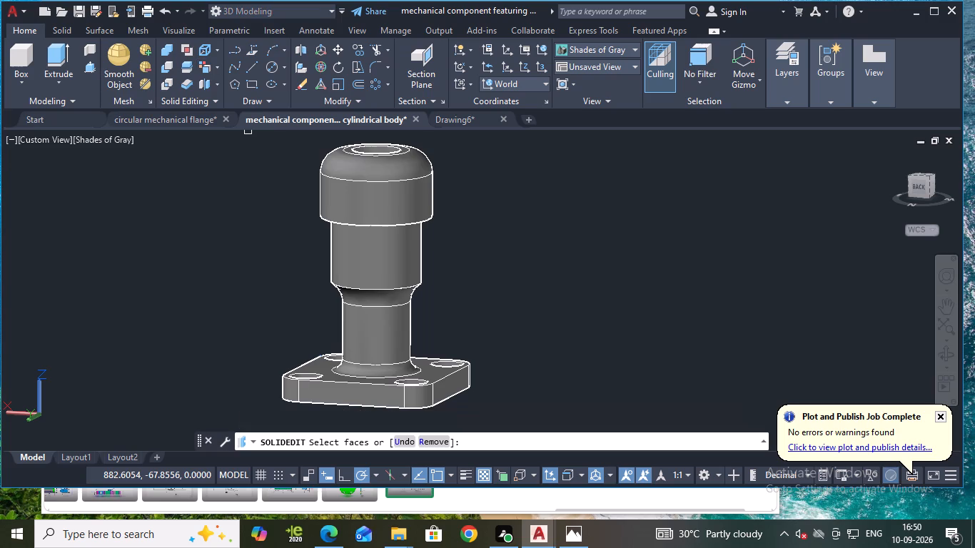
{"action": "left_click", "coordinate": [390, 345]}
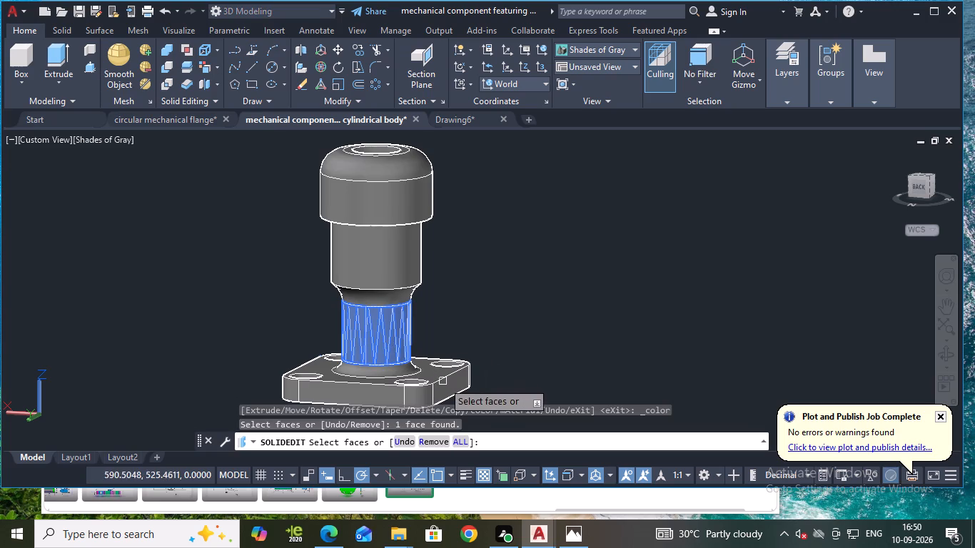
{"action": "middle_click_drag", "start_coordinate": [524, 365], "coordinate": [515, 295]}
{"action": "middle_click_drag", "start_coordinate": [512, 292], "coordinate": [510, 325], "text": "shift"}
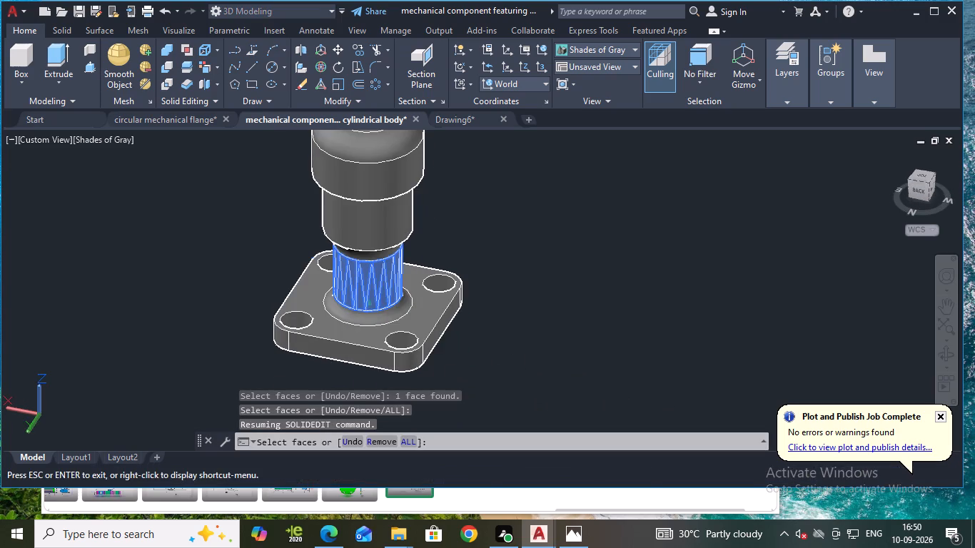
{"action": "middle_click_drag", "start_coordinate": [510, 325], "coordinate": [510, 327], "text": "shift"}
{"action": "left_click", "coordinate": [423, 313]}
{"action": "middle_click_drag", "start_coordinate": [490, 357], "coordinate": [478, 255], "text": "shift"}
{"action": "left_click", "coordinate": [408, 300]}
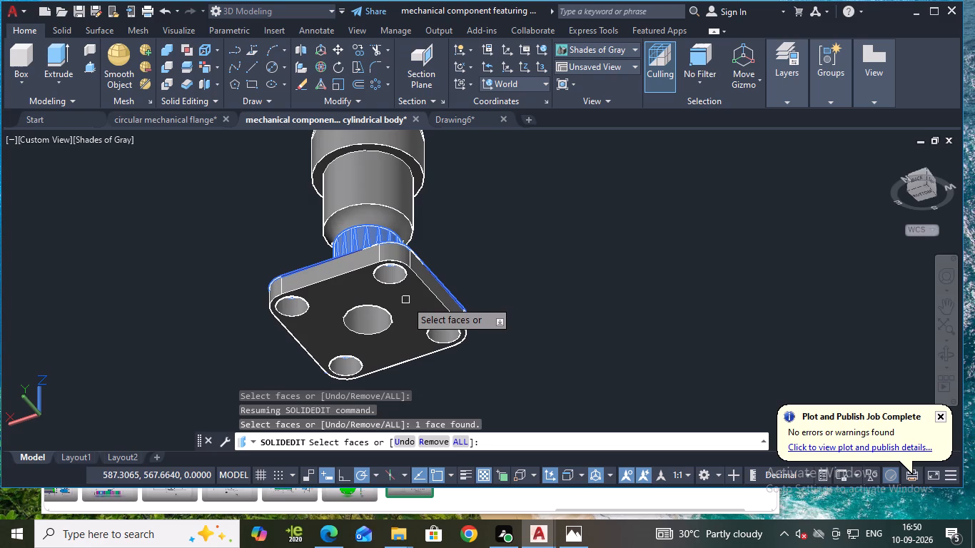
{"action": "left_click", "coordinate": [406, 300]}
{"action": "middle_click_drag", "start_coordinate": [519, 243], "coordinate": [414, 349], "text": "shift"}
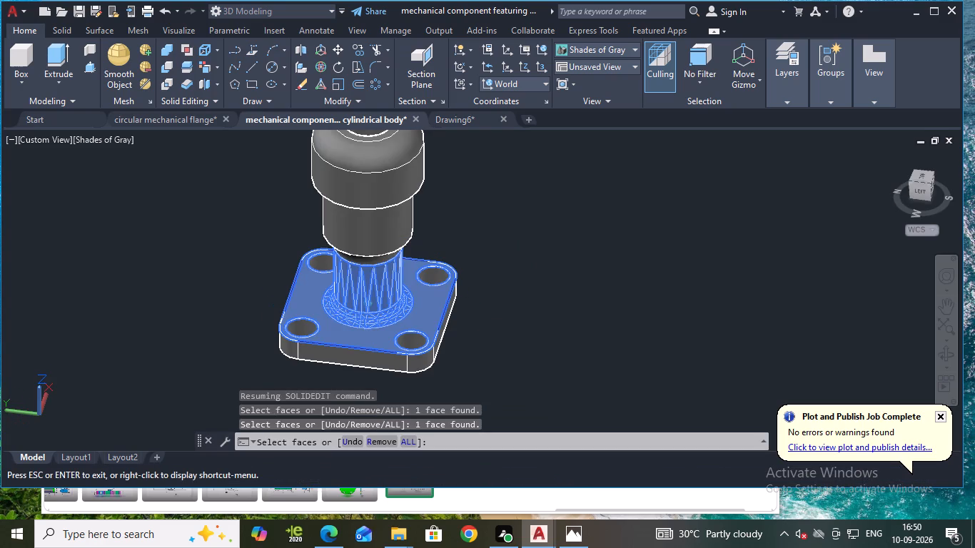
{"action": "middle_click_drag", "start_coordinate": [414, 349], "coordinate": [565, 328], "text": "shift"}
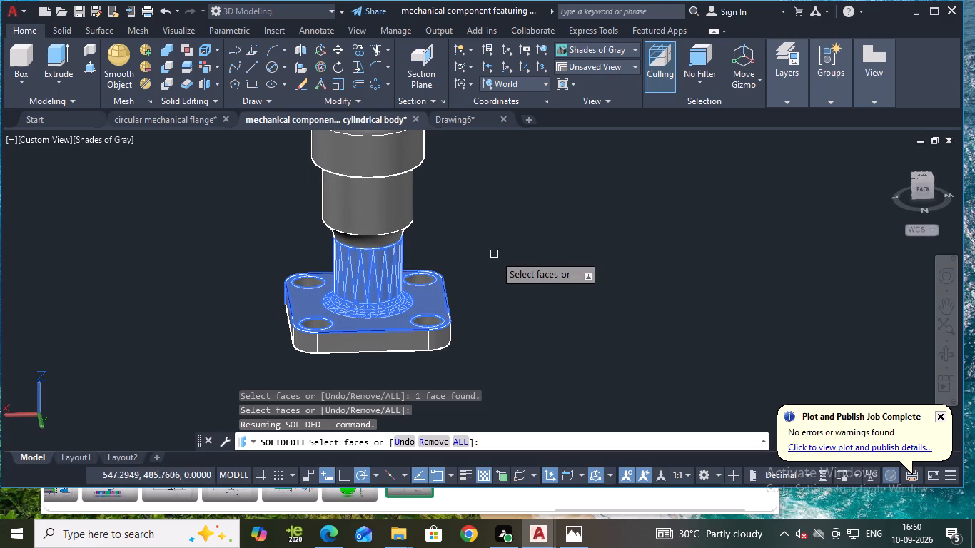
{"action": "key", "text": "Return"}
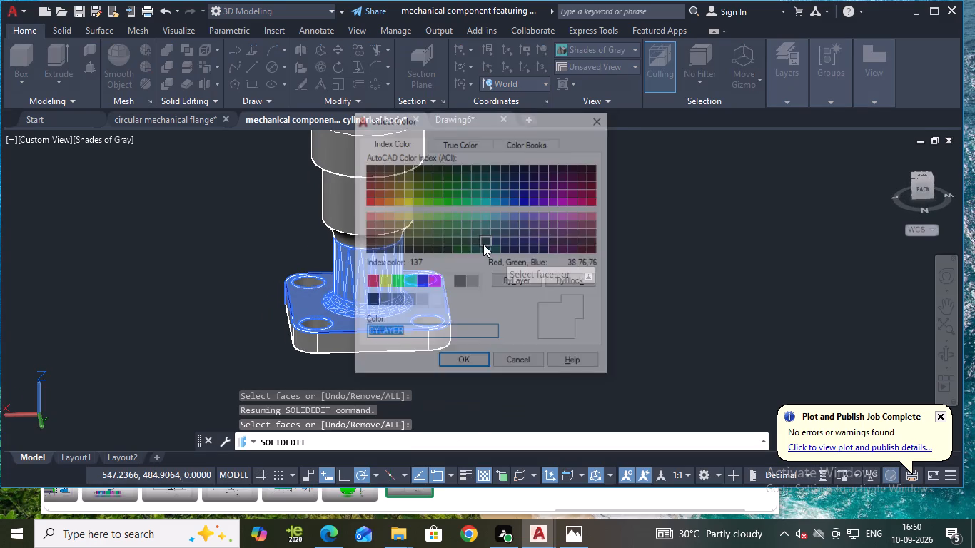
{"action": "left_click", "coordinate": [488, 206]}
{"action": "left_click", "coordinate": [478, 362]}
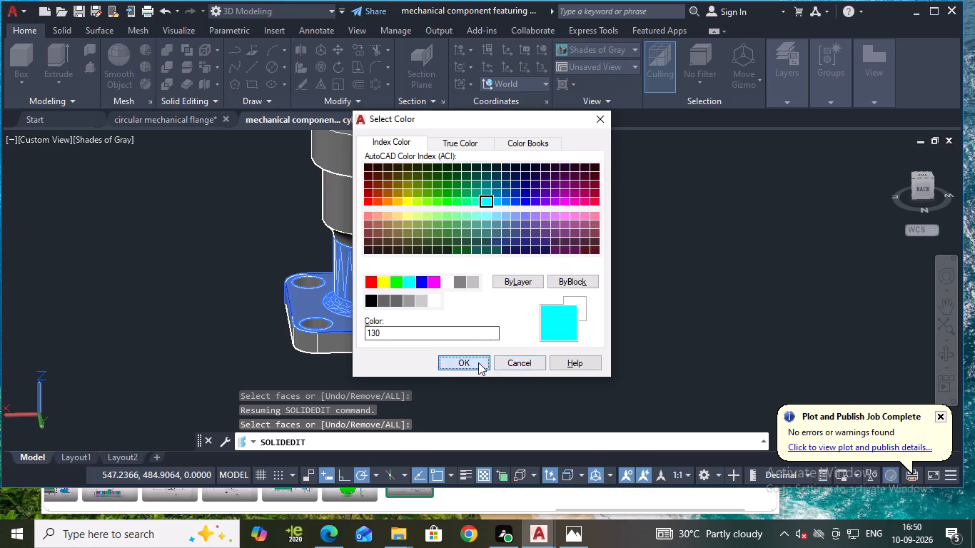
{"action": "key", "text": "Return"}
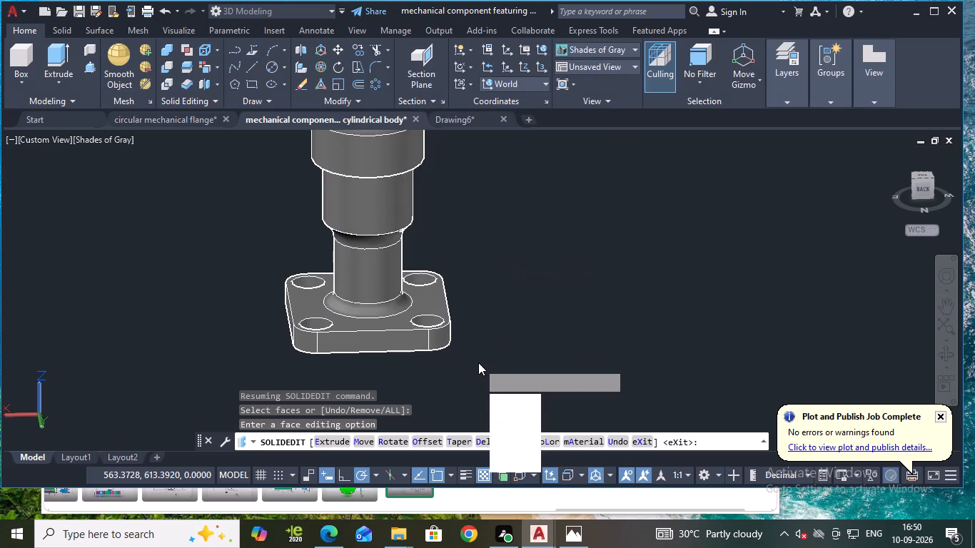
{"action": "key", "text": "Return"}
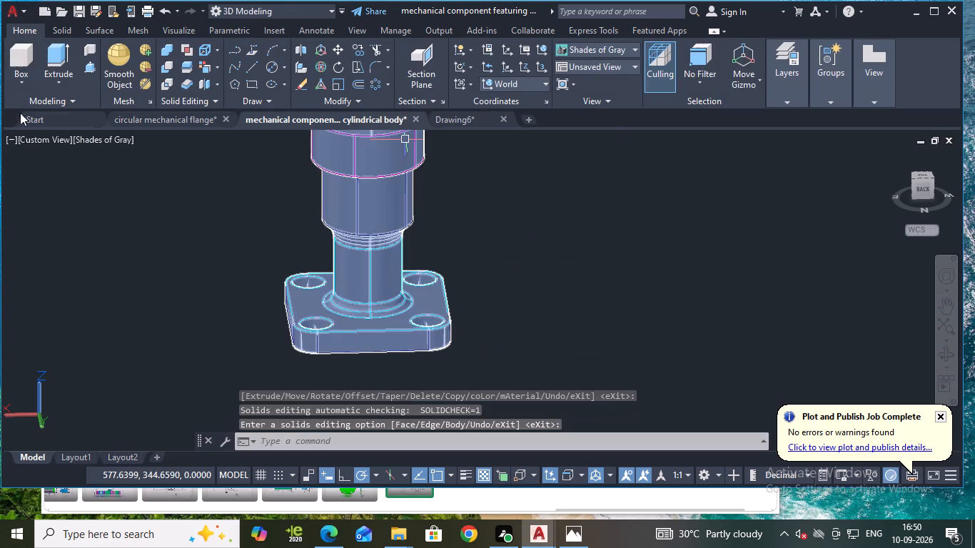
Switch the visual style to Shaded with edges.
{"action": "left_click", "coordinate": [92, 139]}
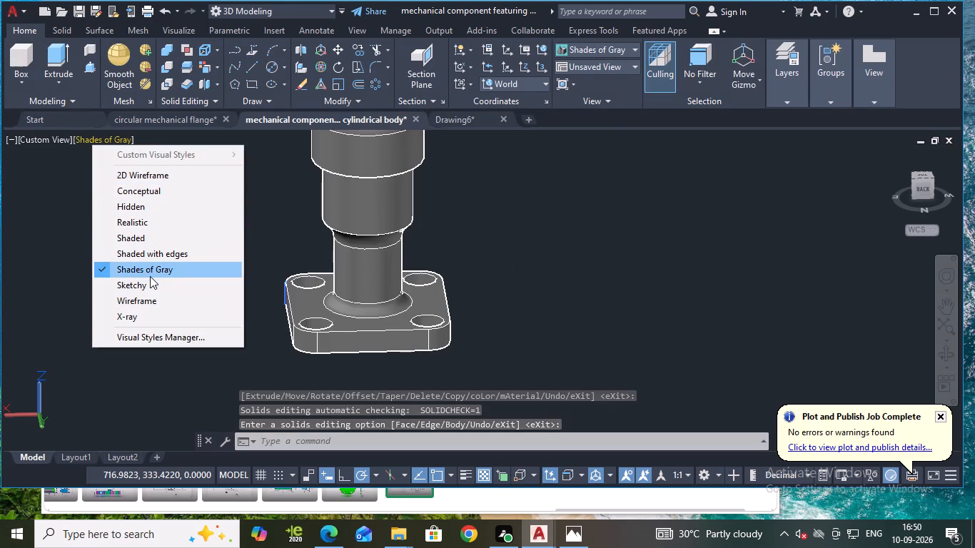
{"action": "left_click", "coordinate": [161, 258]}
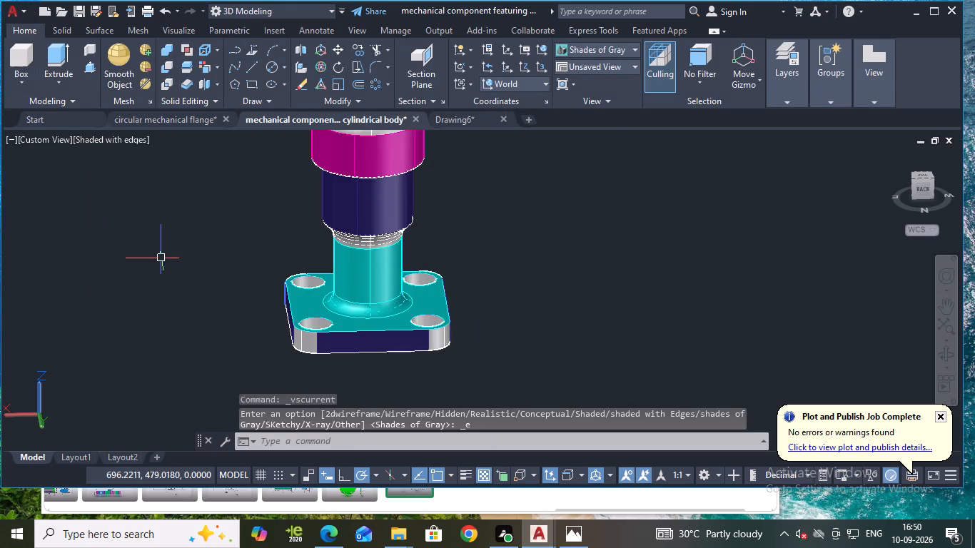
Examine the coloured and still uncoloured faces of the component from above, below and all sides.
{"action": "scroll", "coordinate": [592, 221], "scroll_direction": "down", "scroll_amount": 1}
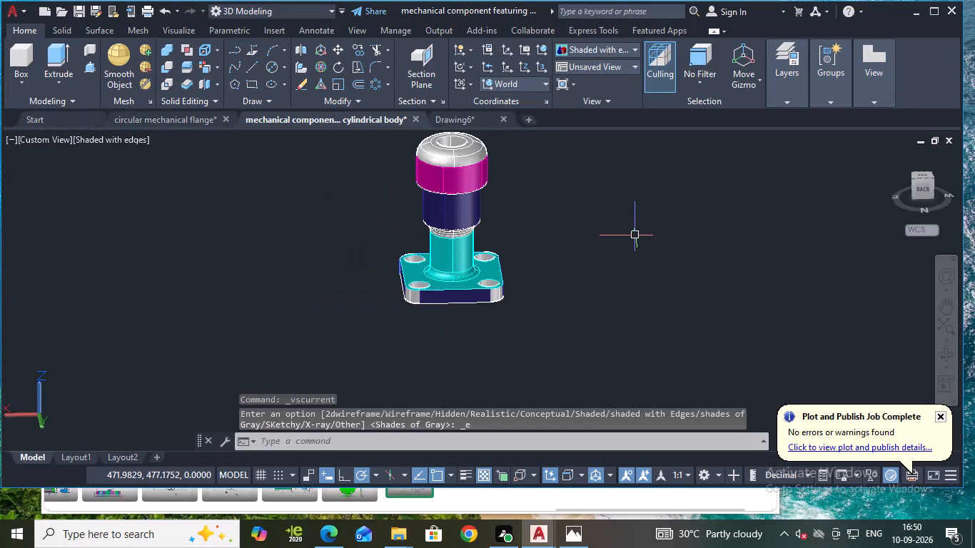
{"action": "scroll", "coordinate": [635, 235], "scroll_direction": "up", "scroll_amount": 1}
{"action": "middle_click_drag", "start_coordinate": [631, 234], "coordinate": [511, 248], "text": "shift"}
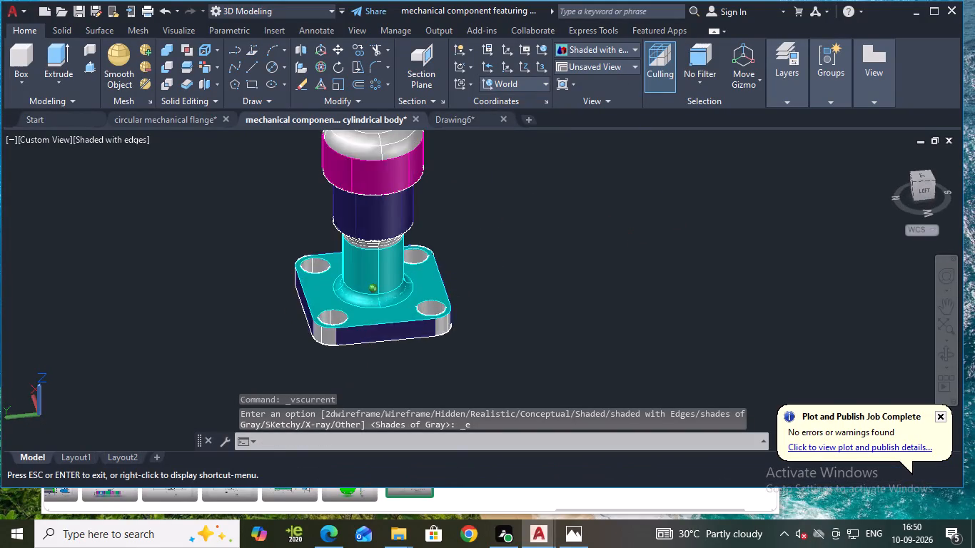
{"action": "middle_click_drag", "start_coordinate": [511, 248], "coordinate": [559, 185], "text": "shift"}
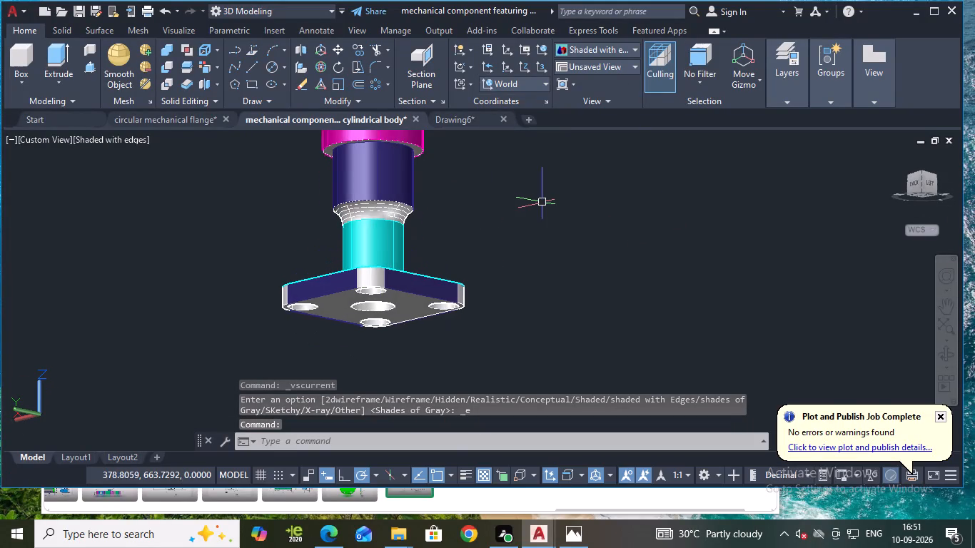
{"action": "scroll", "coordinate": [544, 202], "scroll_direction": "down", "scroll_amount": 1}
{"action": "middle_click_drag", "start_coordinate": [556, 196], "coordinate": [545, 205]}
{"action": "scroll", "coordinate": [542, 205], "scroll_direction": "up", "scroll_amount": 1}
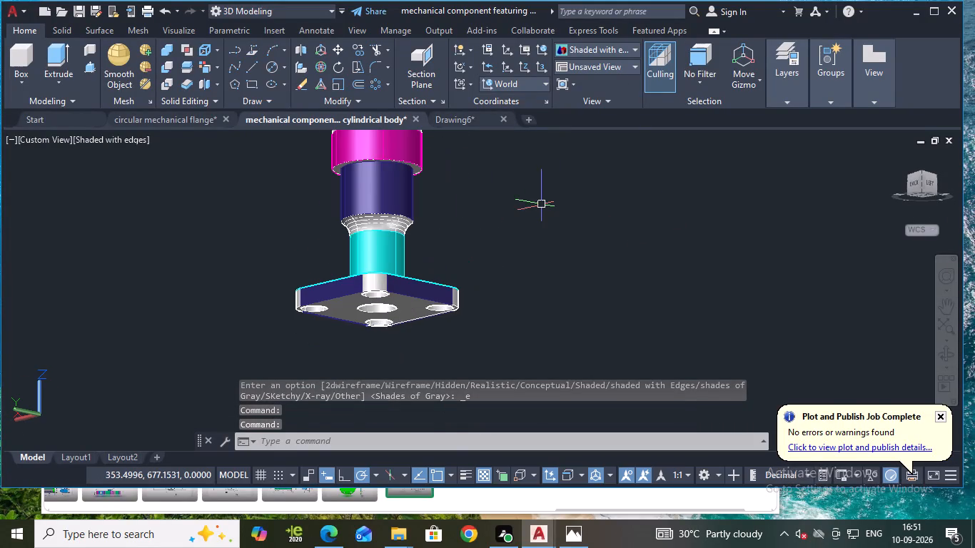
{"action": "middle_click_drag", "start_coordinate": [560, 181], "coordinate": [547, 198]}
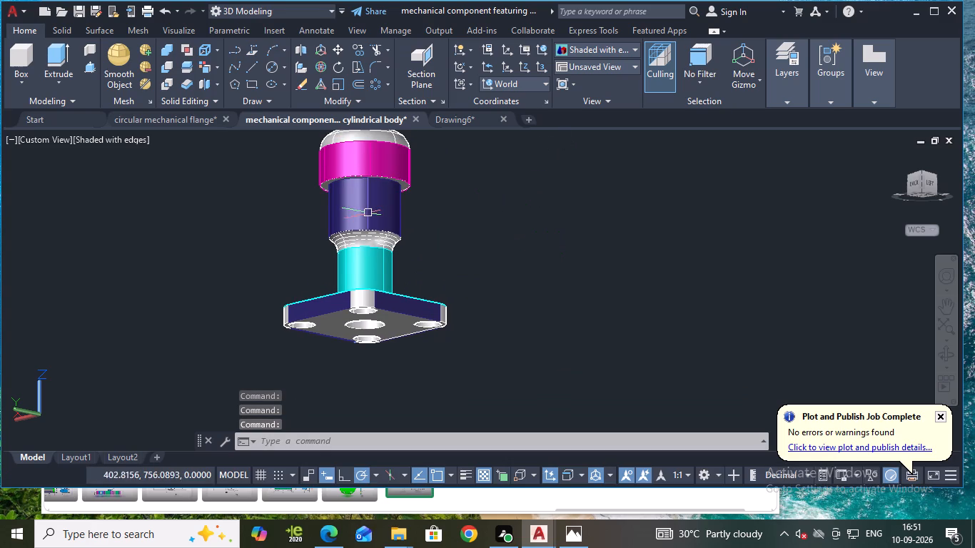
{"action": "scroll", "coordinate": [477, 201], "scroll_direction": "up", "scroll_amount": 1}
{"action": "middle_click_drag", "start_coordinate": [475, 201], "coordinate": [546, 280]}
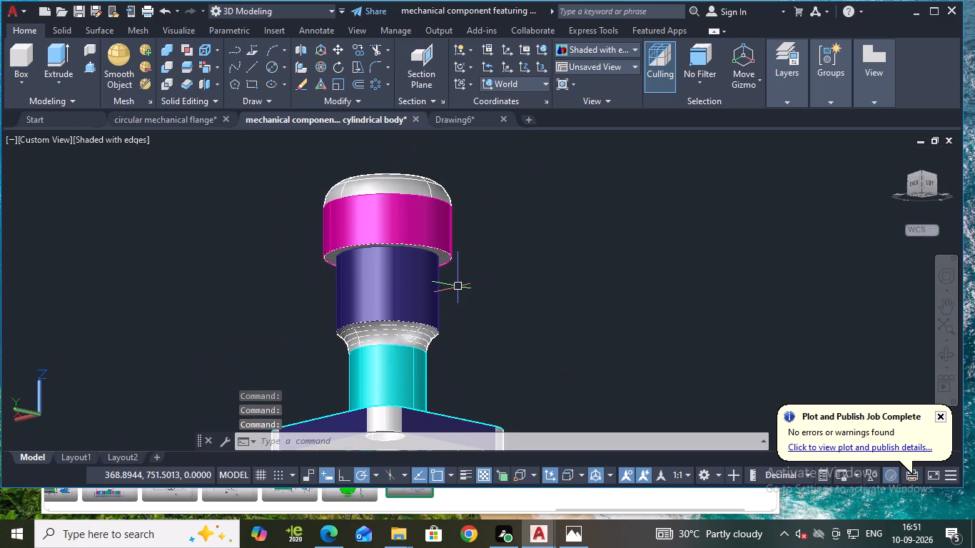
{"action": "scroll", "coordinate": [458, 287], "scroll_direction": "up", "scroll_amount": 1}
{"action": "scroll", "coordinate": [463, 241], "scroll_direction": "down", "scroll_amount": 2}
{"action": "middle_click_drag", "start_coordinate": [478, 303], "coordinate": [483, 270]}
{"action": "scroll", "coordinate": [483, 270], "scroll_direction": "up", "scroll_amount": 2}
{"action": "middle_click_drag", "start_coordinate": [525, 261], "coordinate": [329, 331], "text": "shift"}
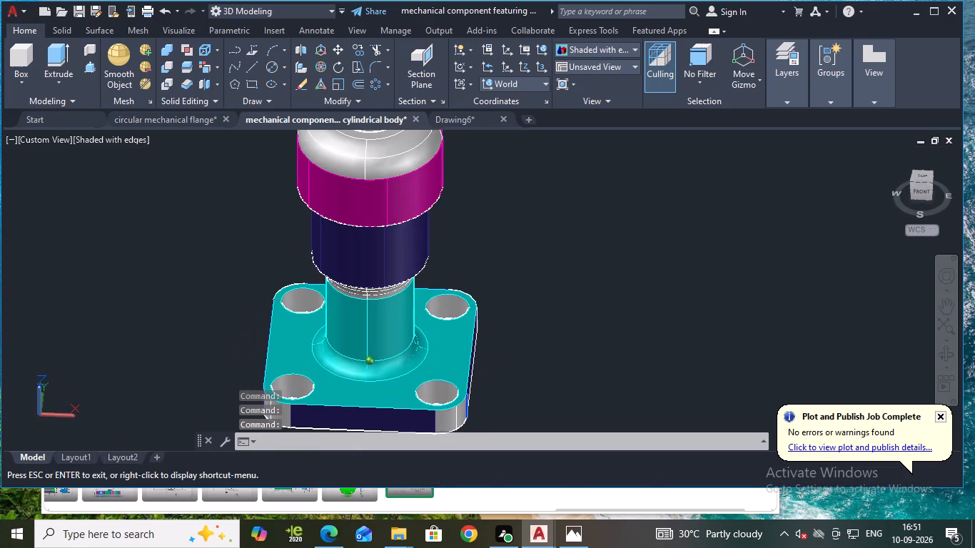
{"action": "scroll", "coordinate": [687, 193], "scroll_direction": "down", "scroll_amount": 1}
{"action": "middle_click_drag", "start_coordinate": [693, 210], "coordinate": [523, 230], "text": "shift"}
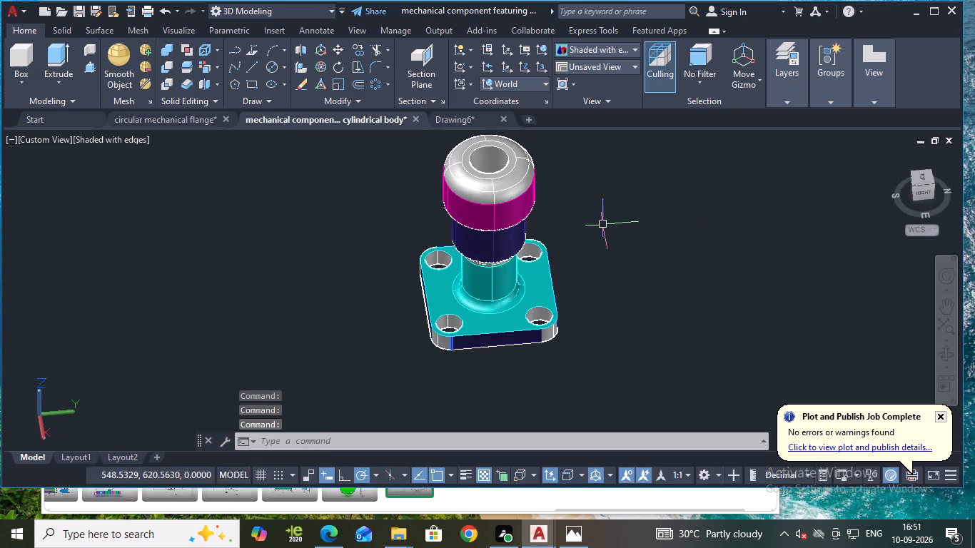
{"action": "middle_click_drag", "start_coordinate": [612, 228], "coordinate": [485, 243], "text": "shift"}
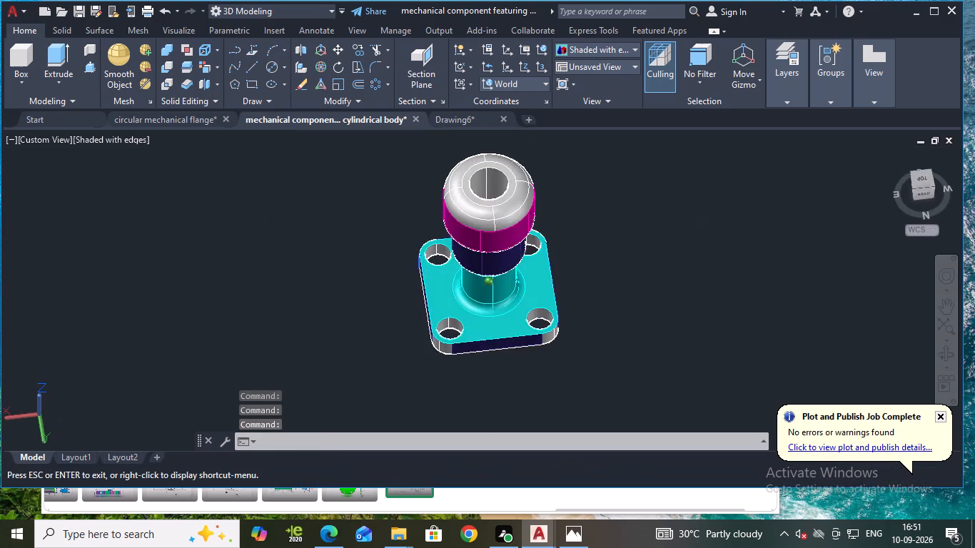
{"action": "middle_click_drag", "start_coordinate": [485, 243], "coordinate": [615, 168], "text": "shift"}
{"action": "middle_click_drag", "start_coordinate": [590, 209], "coordinate": [561, 237]}
{"action": "middle_click_drag", "start_coordinate": [687, 220], "coordinate": [617, 240], "text": "shift"}
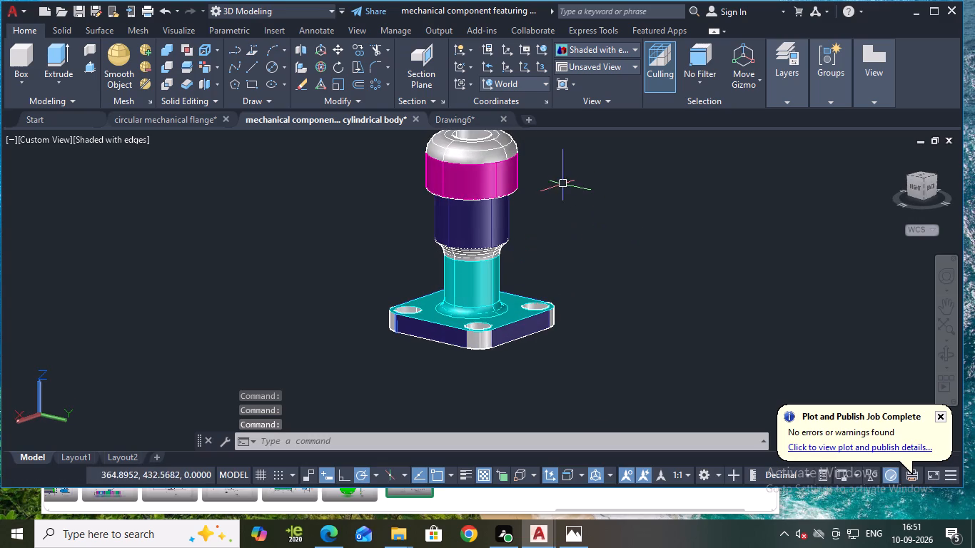
{"action": "middle_click_drag", "start_coordinate": [604, 178], "coordinate": [591, 200]}
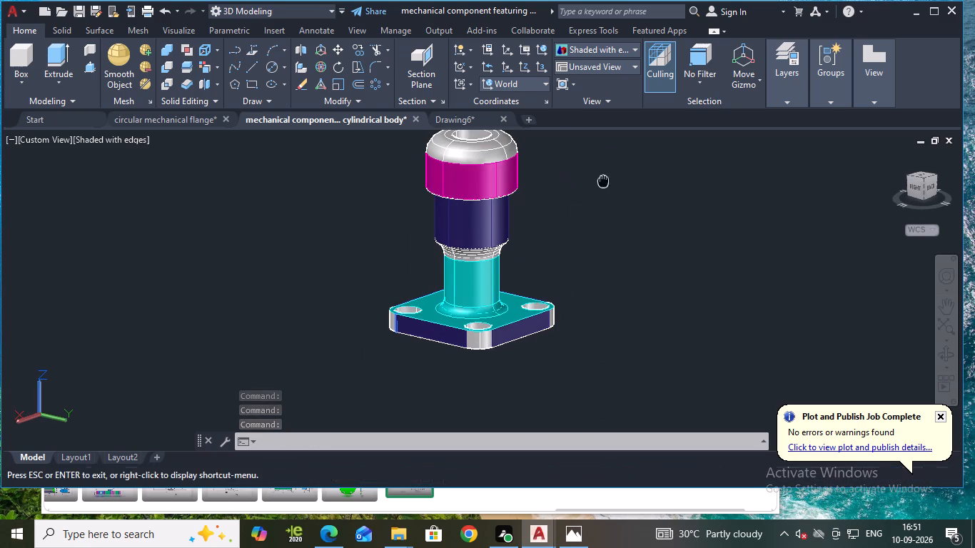
{"action": "middle_click_drag", "start_coordinate": [591, 200], "coordinate": [570, 222]}
{"action": "scroll", "coordinate": [557, 194], "scroll_direction": "up", "scroll_amount": 1}
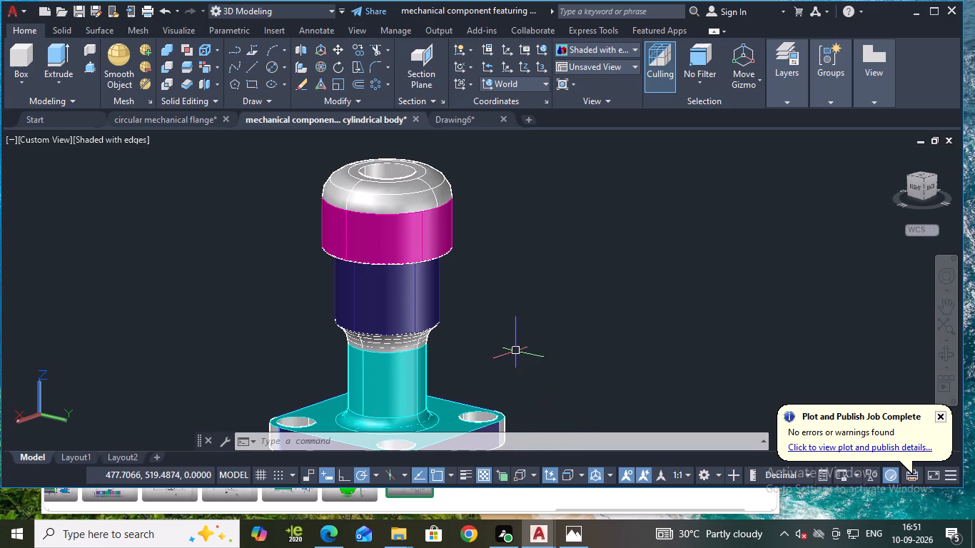
{"action": "scroll", "coordinate": [516, 351], "scroll_direction": "down", "scroll_amount": 1}
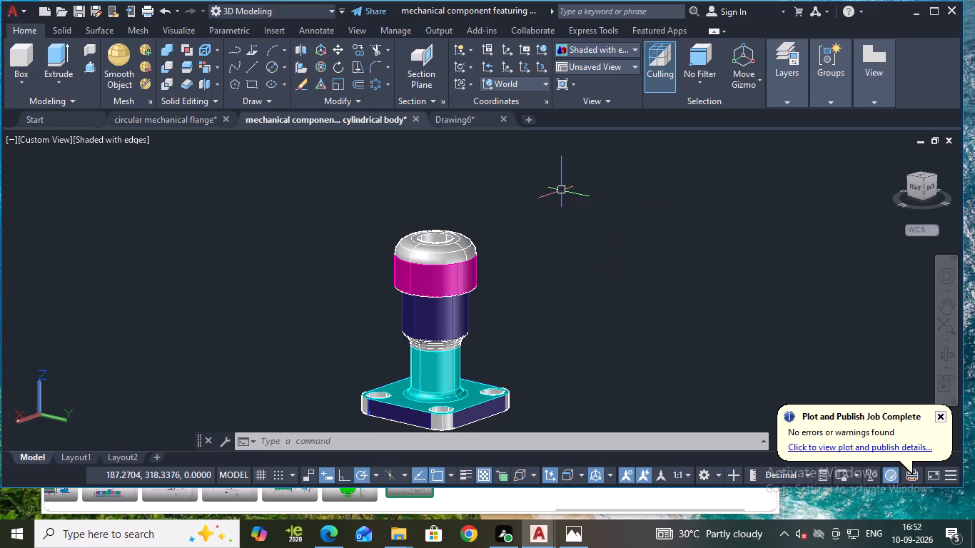
Colour the rounded fillet face at the top of the uppermost cylinder yellow, using index colour 50.
{"action": "scroll", "coordinate": [514, 280], "scroll_direction": "up", "scroll_amount": 2}
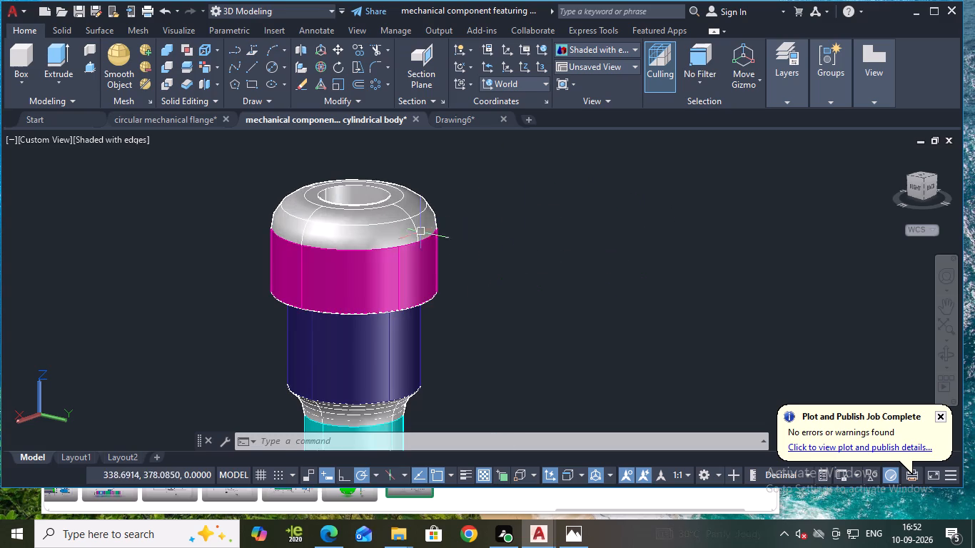
{"action": "left_click", "coordinate": [361, 225]}
{"action": "key", "text": "Escape"}
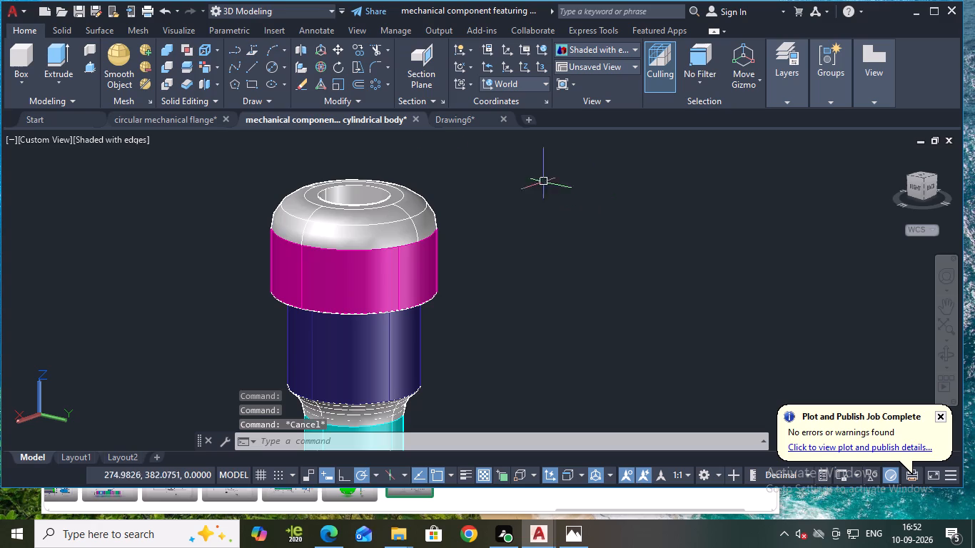
{"action": "left_click", "coordinate": [202, 66]}
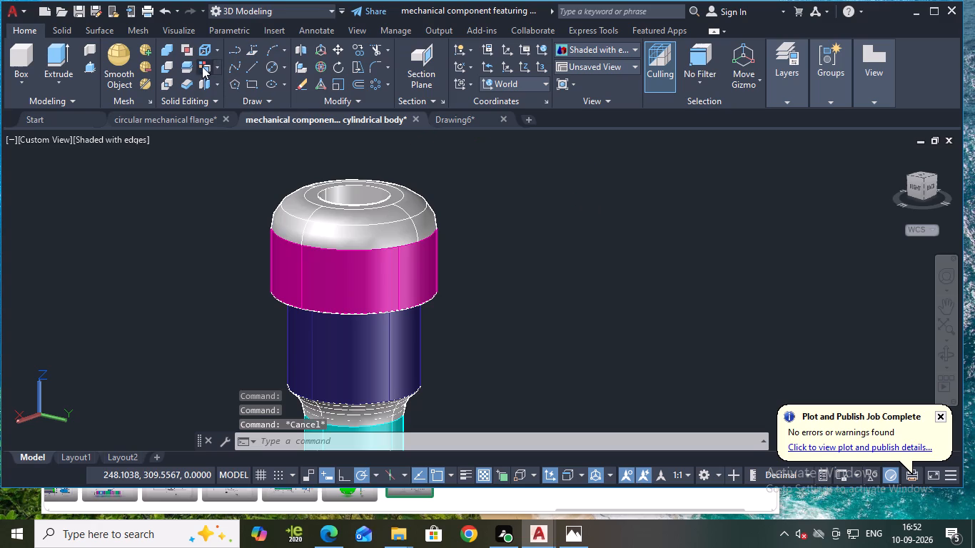
{"action": "left_click", "coordinate": [340, 215]}
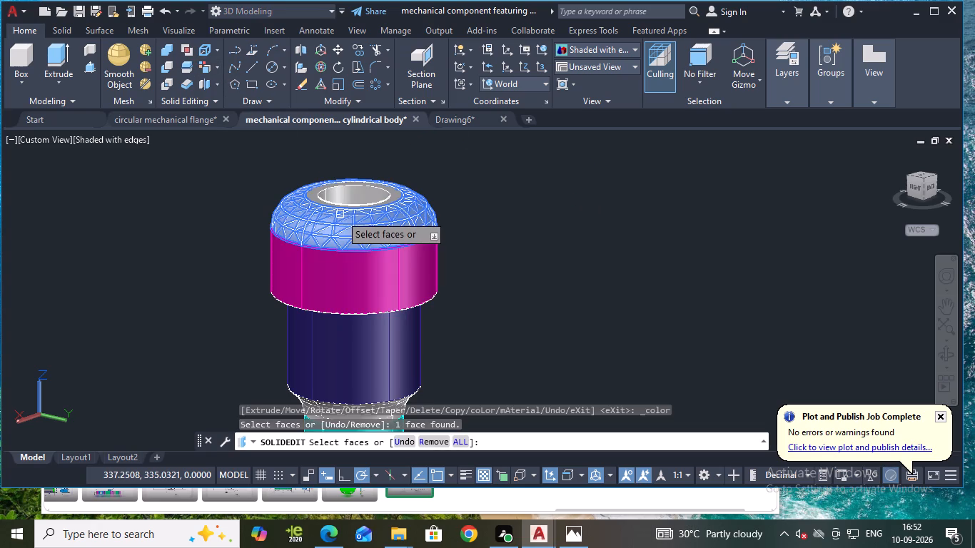
{"action": "key", "text": "Return"}
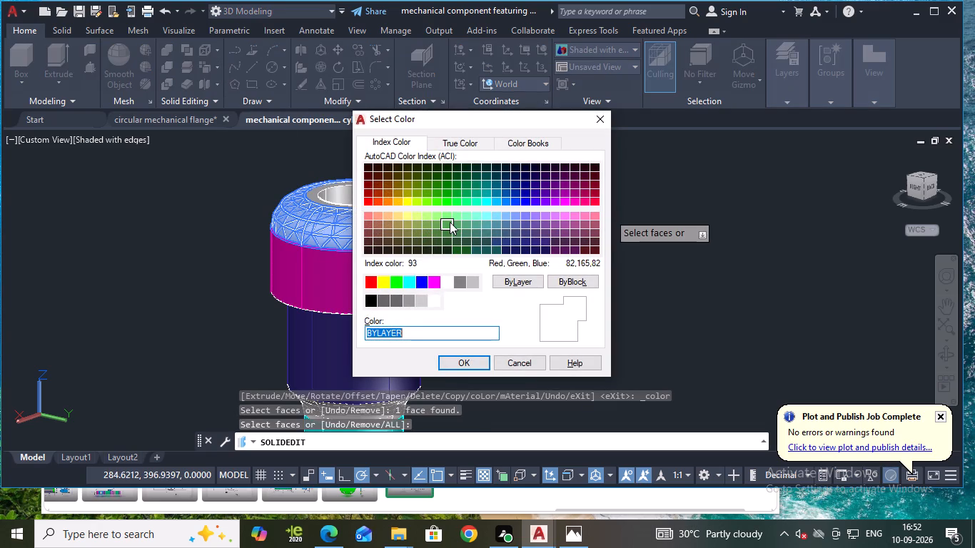
{"action": "left_click", "coordinate": [409, 204]}
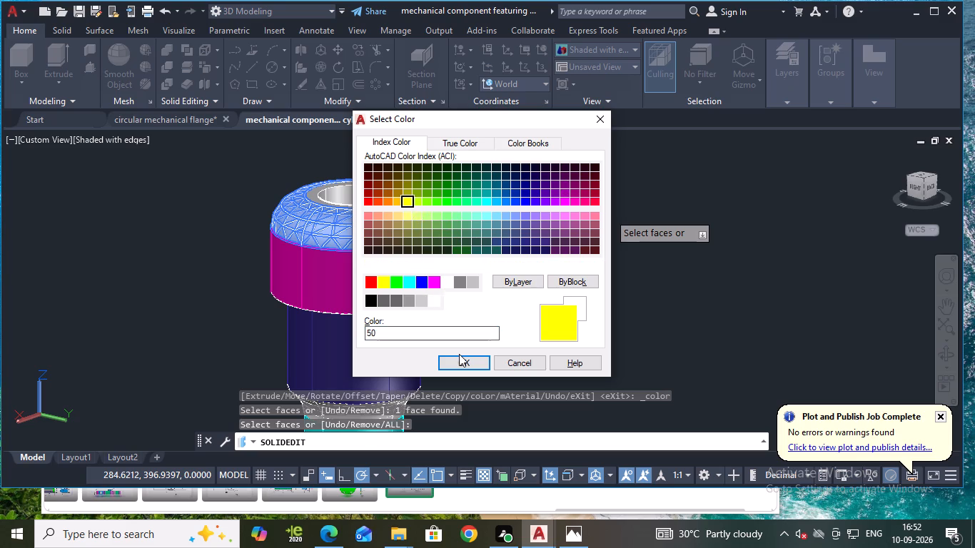
{"action": "left_click", "coordinate": [459, 354]}
{"action": "left_click", "coordinate": [463, 360]}
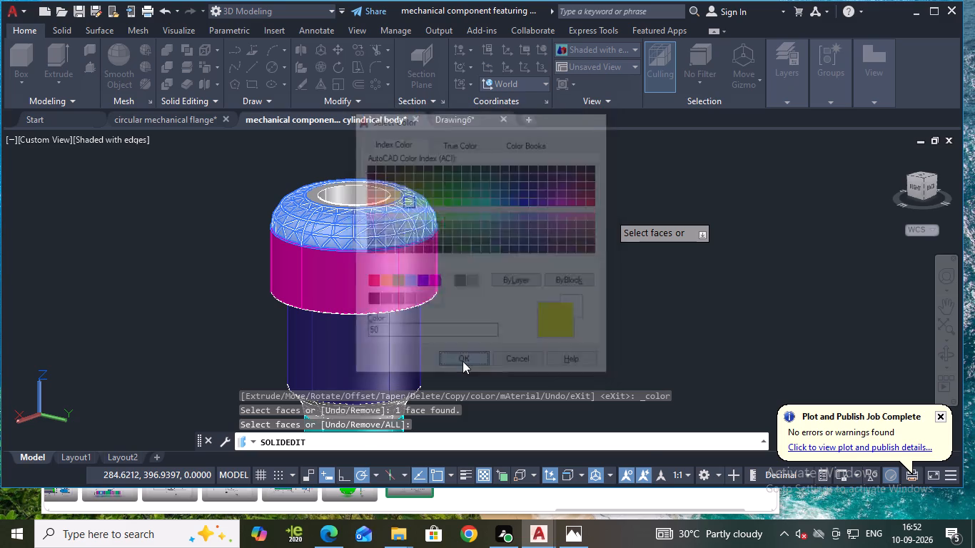
{"action": "key", "text": "Return"}
{"action": "key", "text": "Return"}
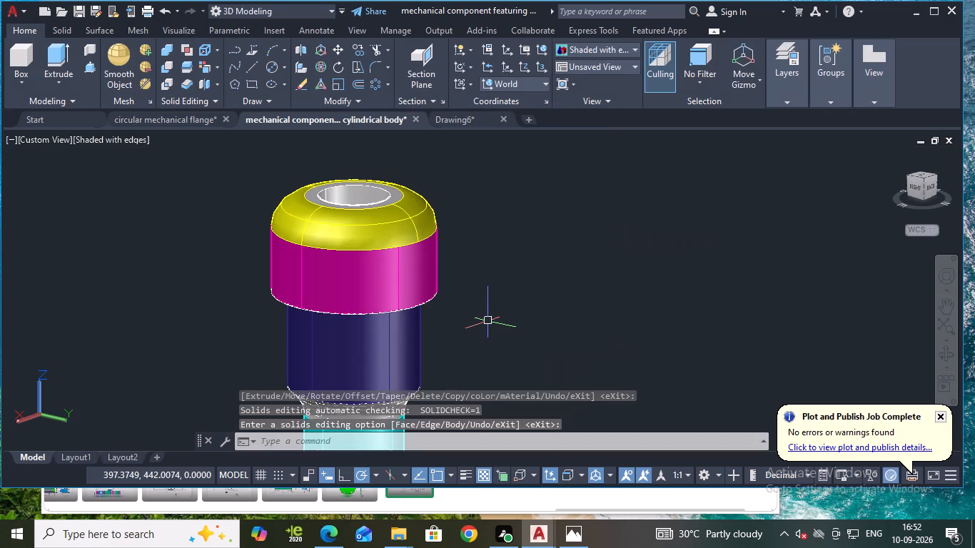
Colour the fillet face between the lowest and middle cylinders red, using index colour 10.
{"action": "scroll", "coordinate": [482, 320], "scroll_direction": "down", "scroll_amount": 2}
{"action": "middle_click_drag", "start_coordinate": [480, 321], "coordinate": [535, 270]}
{"action": "scroll", "coordinate": [516, 311], "scroll_direction": "up", "scroll_amount": 2}
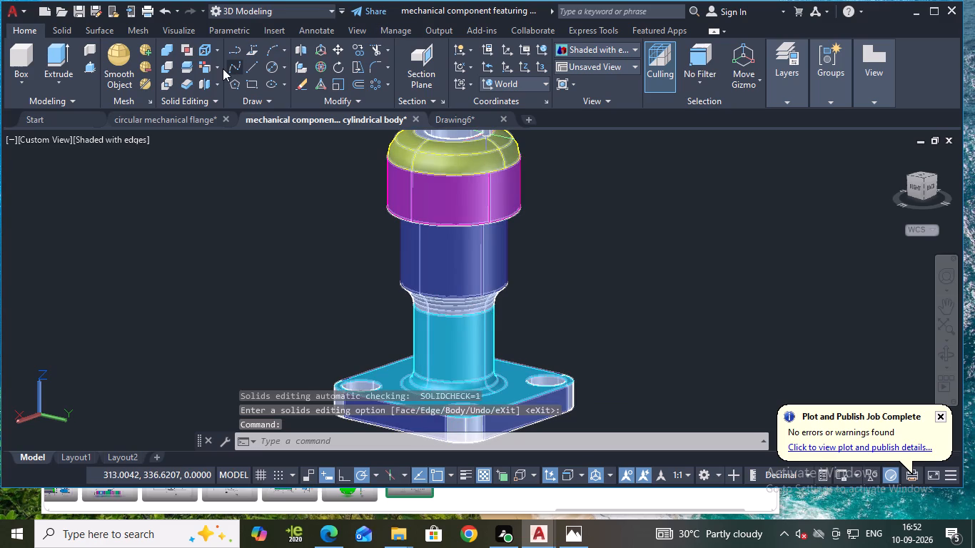
{"action": "left_click", "coordinate": [204, 70]}
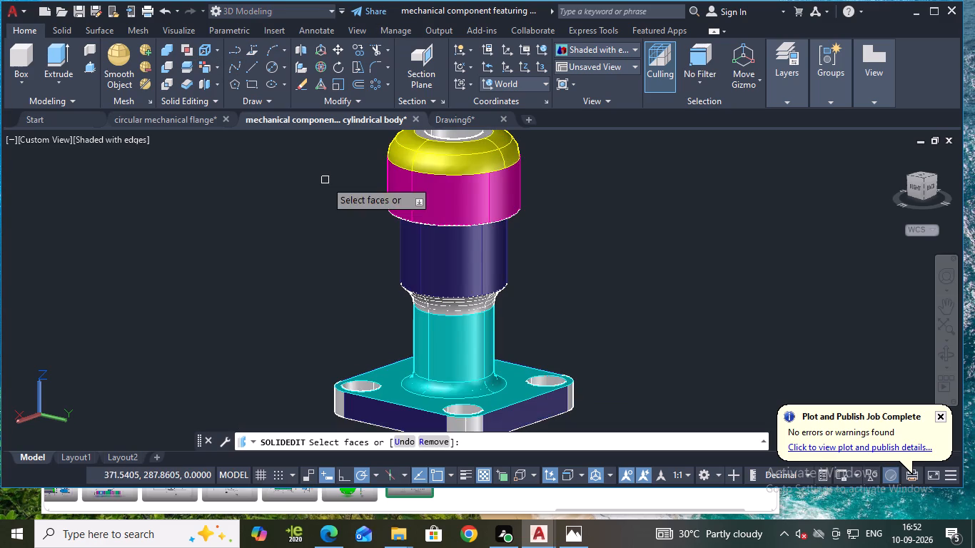
{"action": "left_click", "coordinate": [445, 308]}
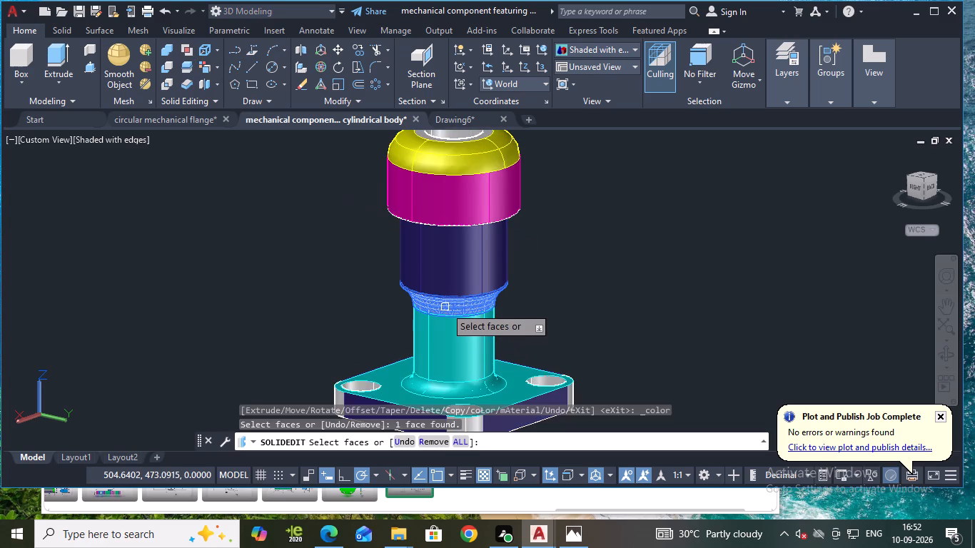
{"action": "key", "text": "Return"}
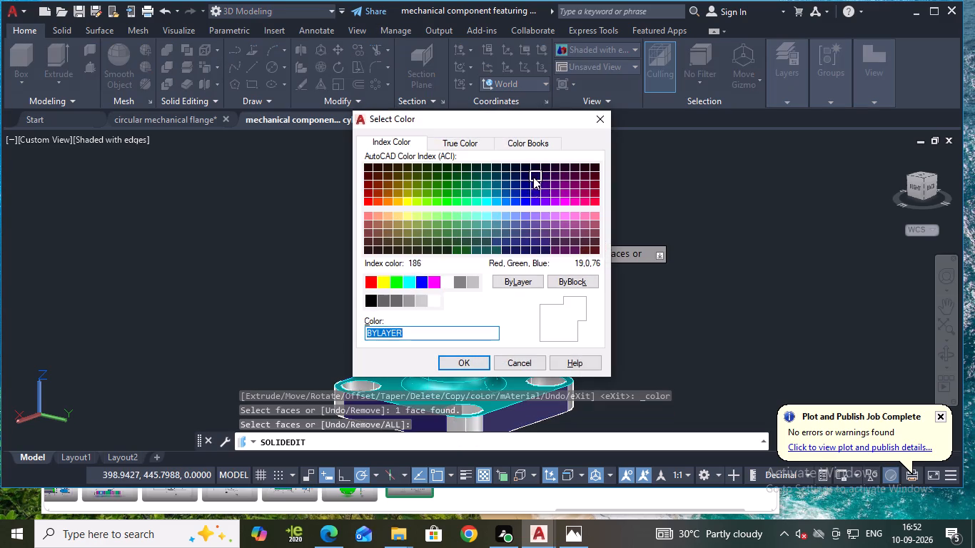
{"action": "left_click", "coordinate": [370, 203]}
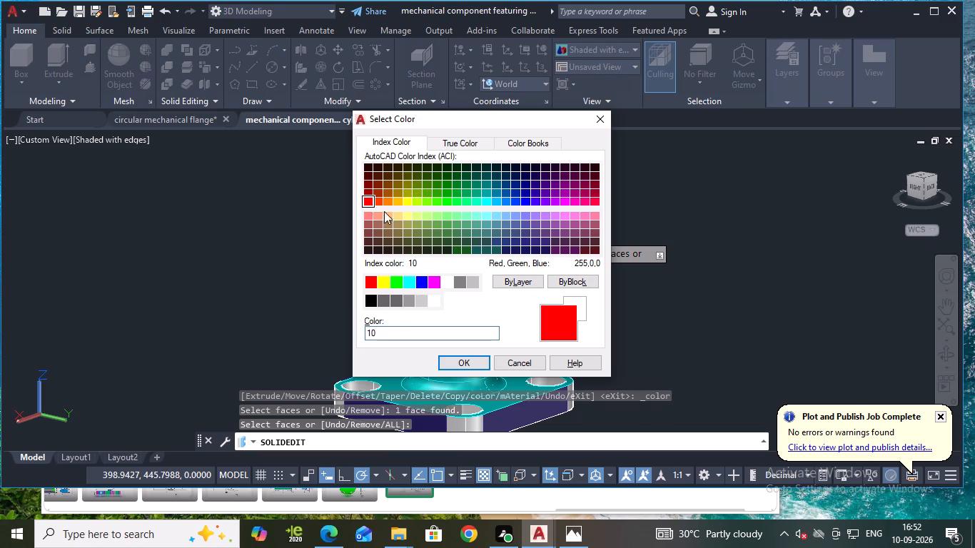
{"action": "left_click", "coordinate": [464, 363]}
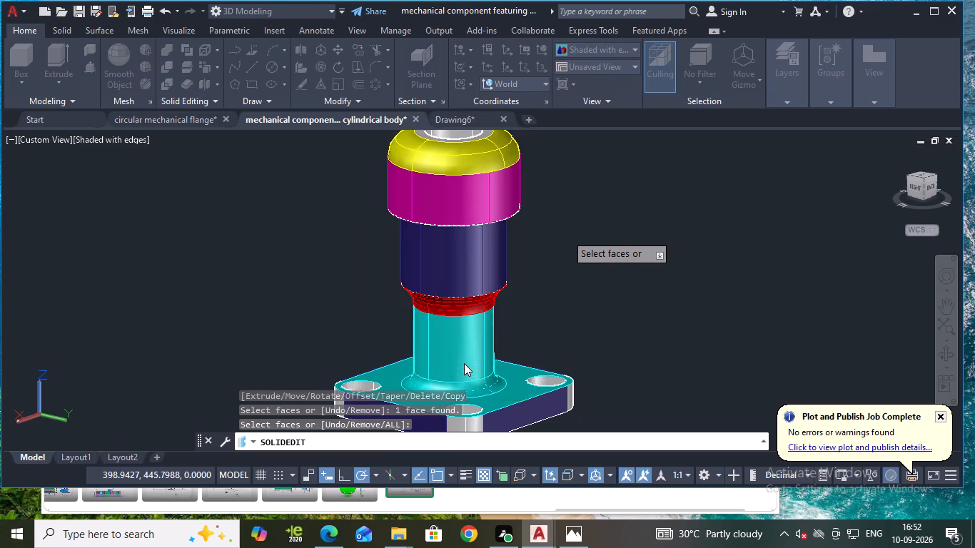
{"action": "key", "text": "Return"}
{"action": "key", "text": "Return"}
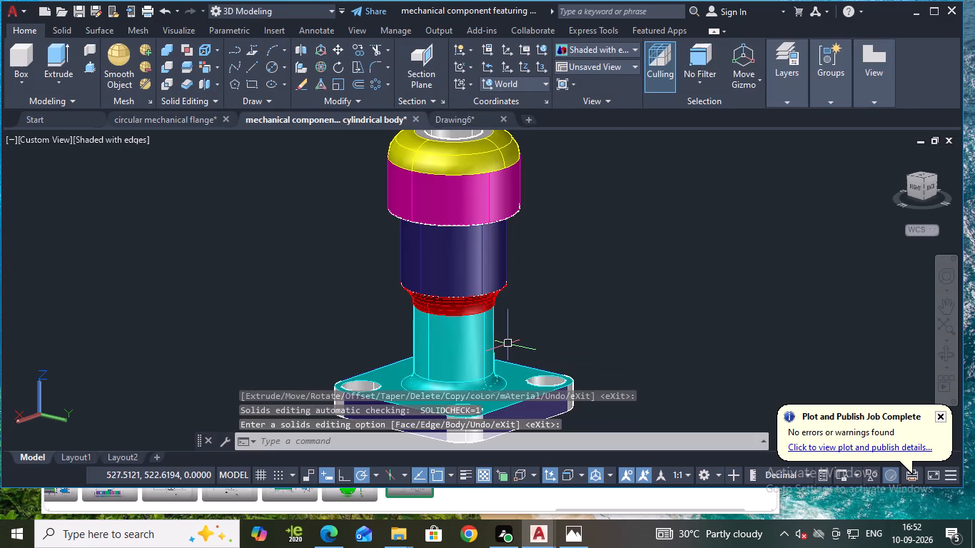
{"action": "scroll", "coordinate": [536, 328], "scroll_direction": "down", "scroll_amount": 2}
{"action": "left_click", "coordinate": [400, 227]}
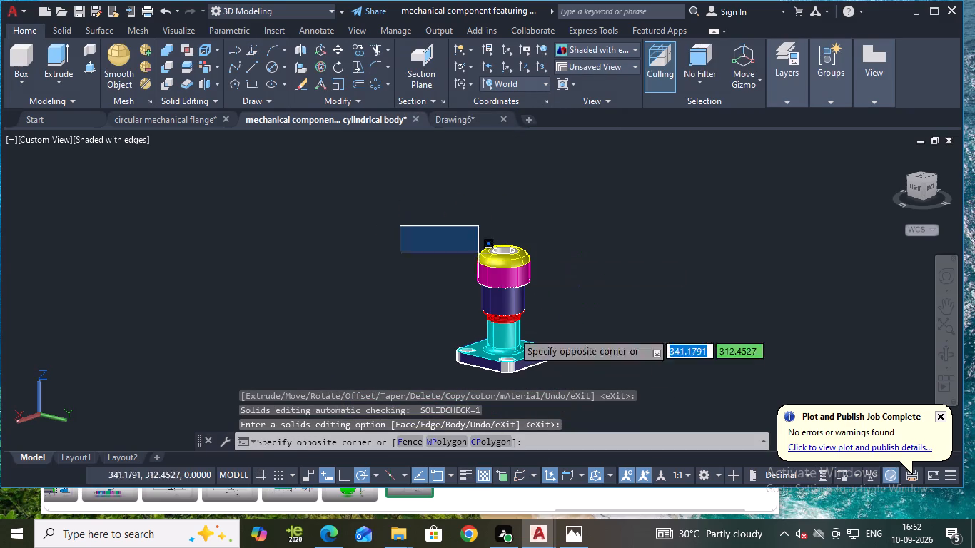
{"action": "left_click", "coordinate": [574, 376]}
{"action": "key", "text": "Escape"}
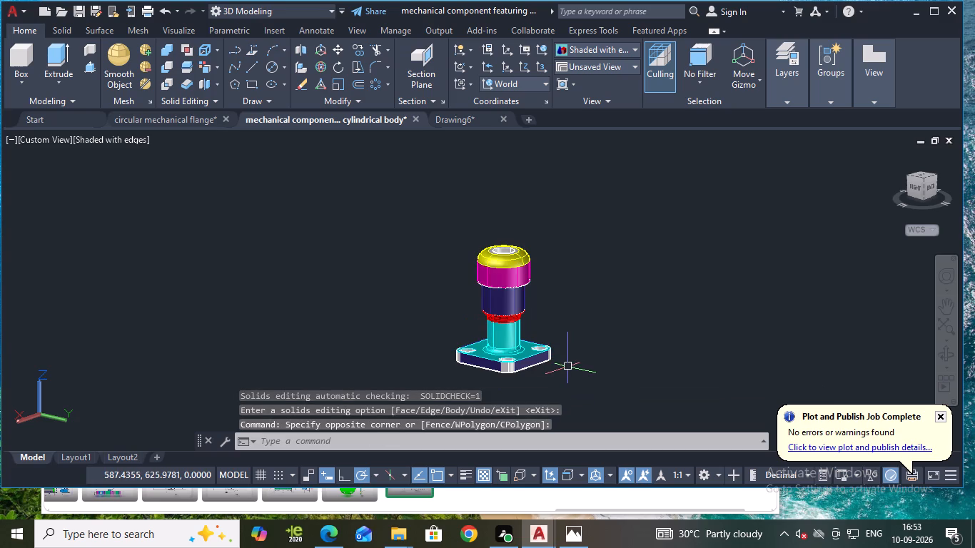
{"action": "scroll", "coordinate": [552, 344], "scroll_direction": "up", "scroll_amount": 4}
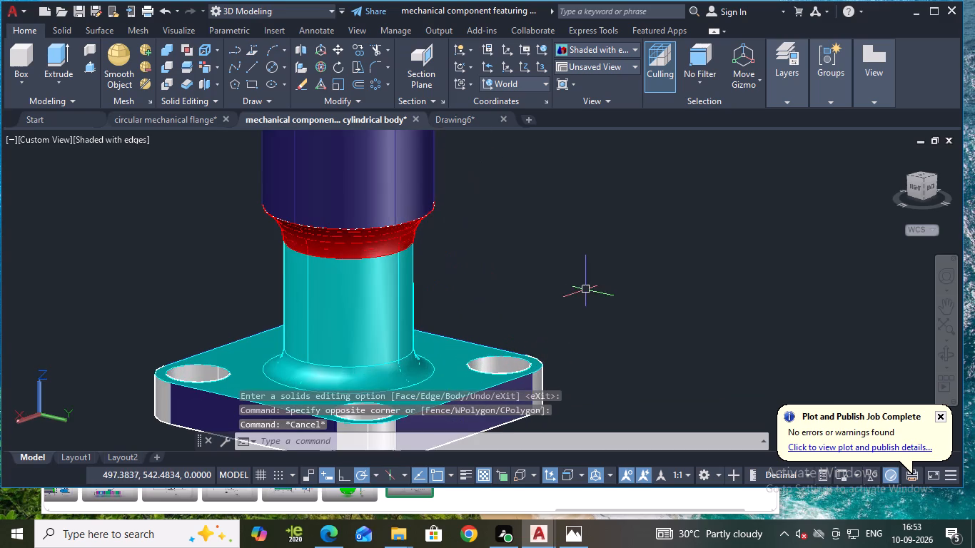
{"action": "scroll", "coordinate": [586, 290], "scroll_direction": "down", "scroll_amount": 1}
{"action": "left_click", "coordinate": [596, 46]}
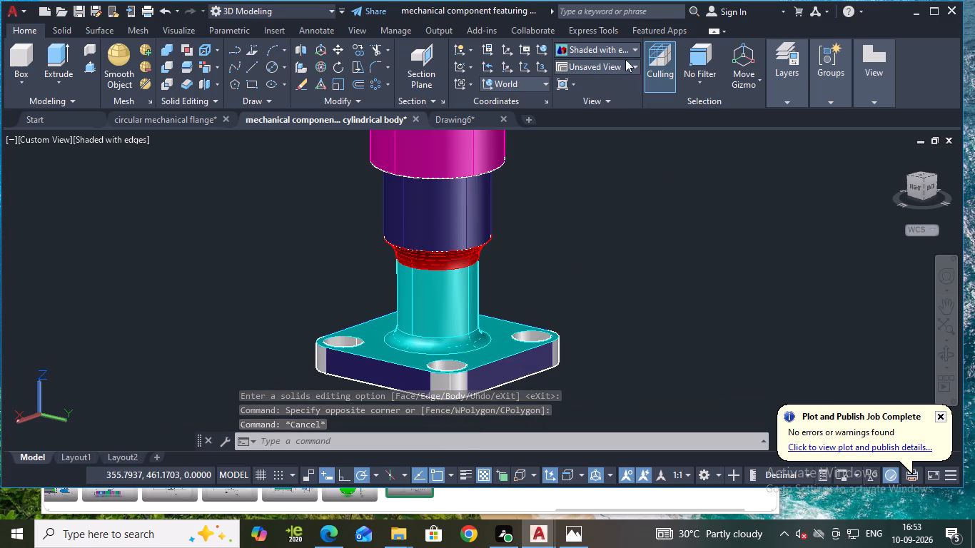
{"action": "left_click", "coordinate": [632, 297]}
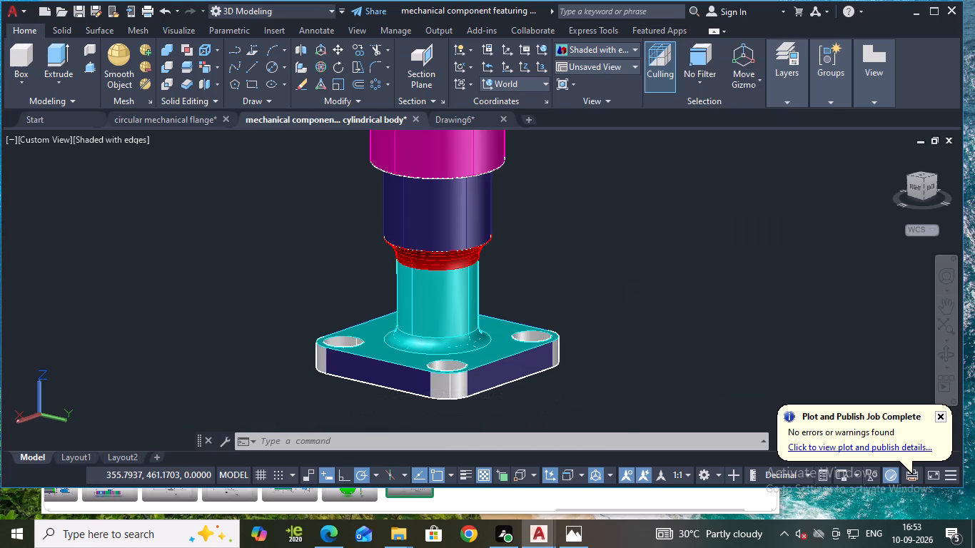
Colour the inner faces of the four corner holes in the plate green, using index colour 110.
{"action": "middle_click_drag", "start_coordinate": [642, 292], "coordinate": [577, 186], "text": "shift"}
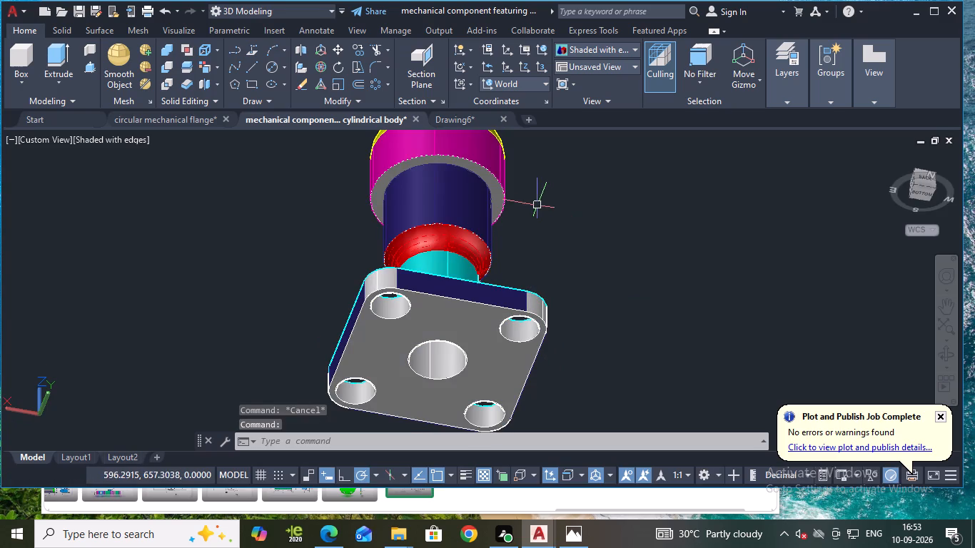
{"action": "middle_click_drag", "start_coordinate": [597, 208], "coordinate": [485, 305], "text": "shift"}
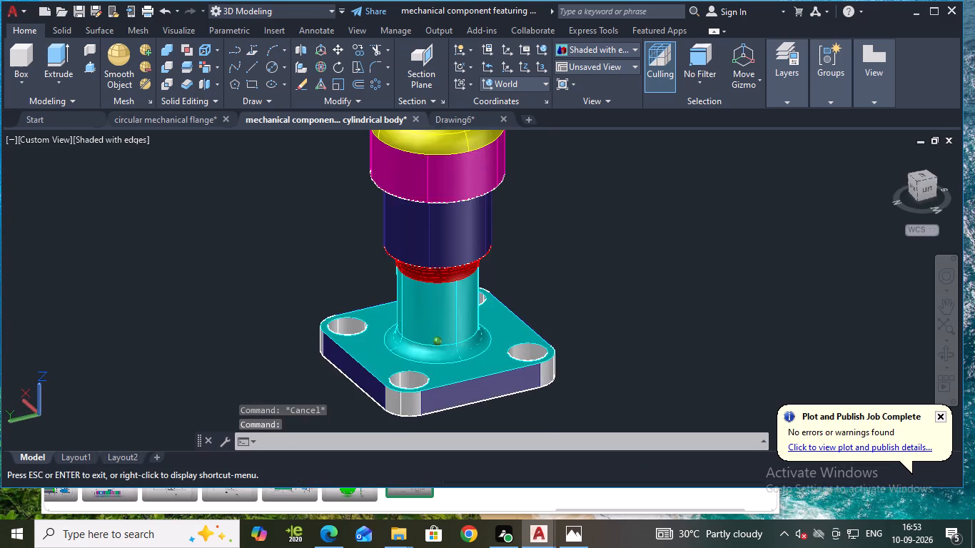
{"action": "middle_click_drag", "start_coordinate": [485, 305], "coordinate": [454, 304], "text": "shift"}
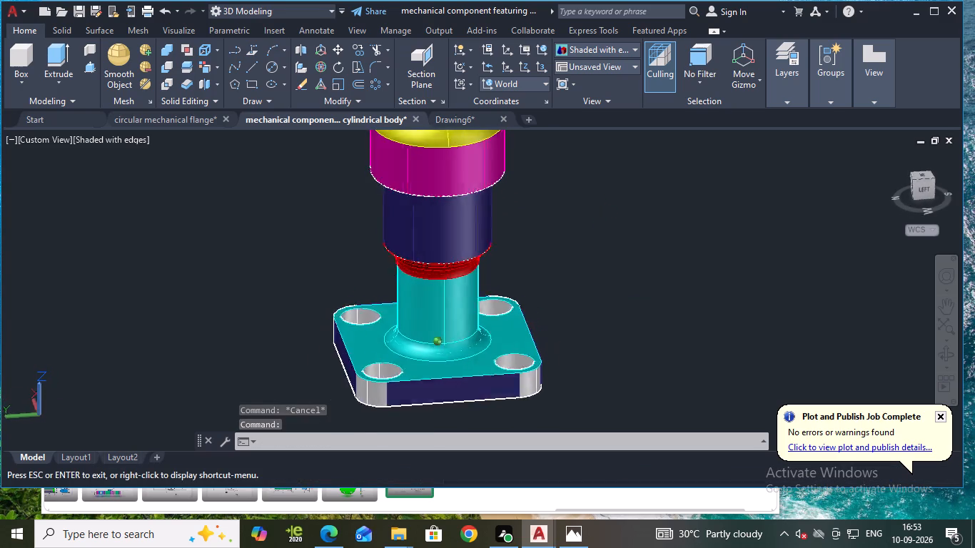
{"action": "middle_click_drag", "start_coordinate": [454, 304], "coordinate": [490, 312], "text": "shift"}
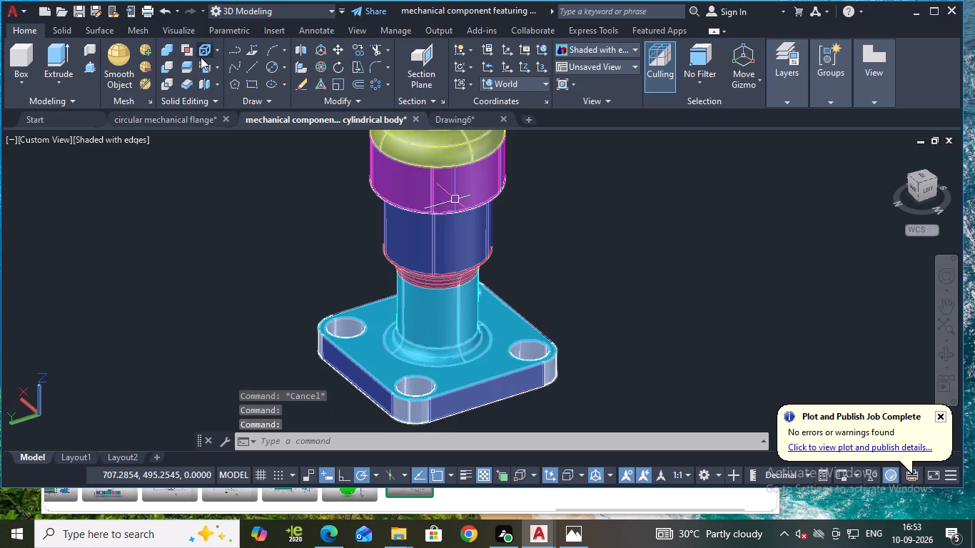
{"action": "left_click", "coordinate": [201, 62]}
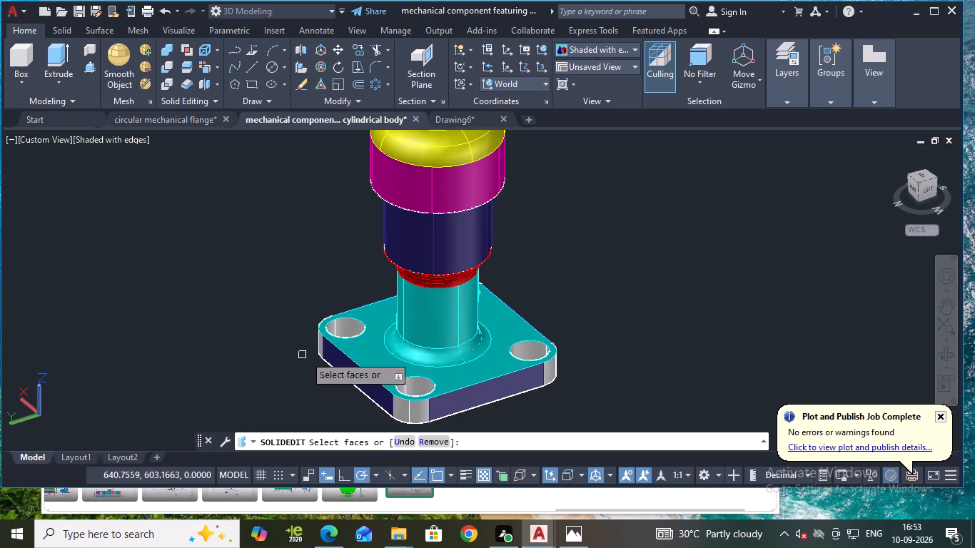
{"action": "left_click", "coordinate": [346, 327]}
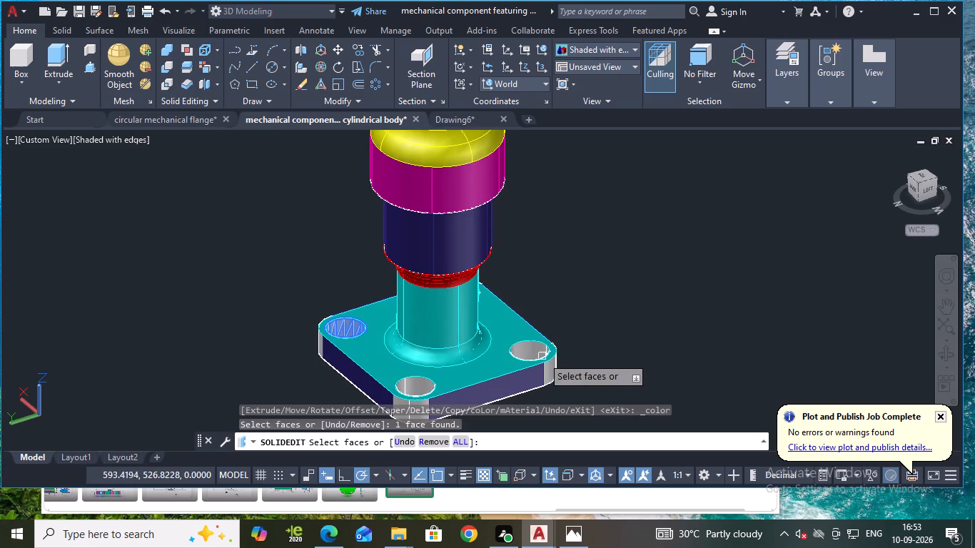
{"action": "left_click", "coordinate": [536, 352]}
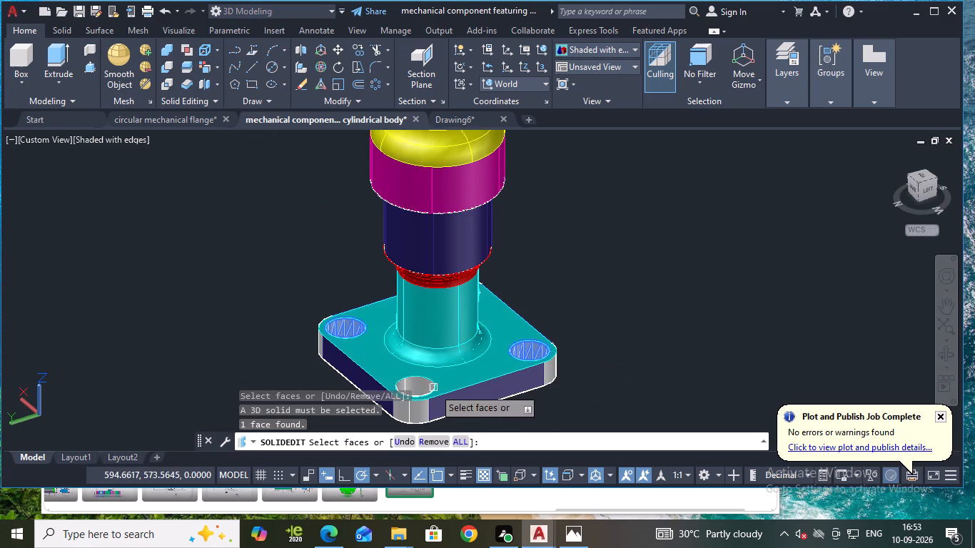
{"action": "left_click", "coordinate": [420, 389]}
{"action": "middle_click_drag", "start_coordinate": [610, 299], "coordinate": [527, 317], "text": "shift"}
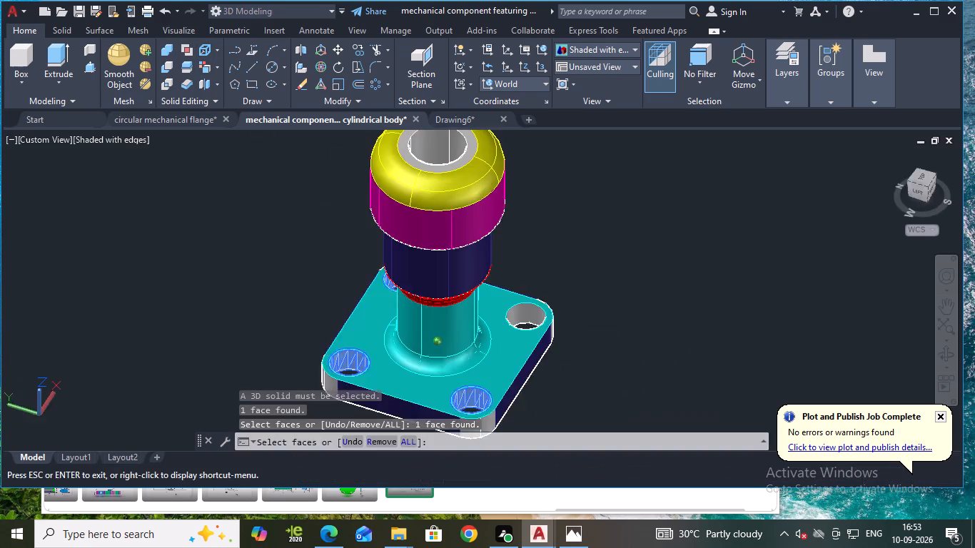
{"action": "middle_click_drag", "start_coordinate": [527, 317], "coordinate": [512, 321], "text": "shift"}
{"action": "left_click", "coordinate": [525, 330]}
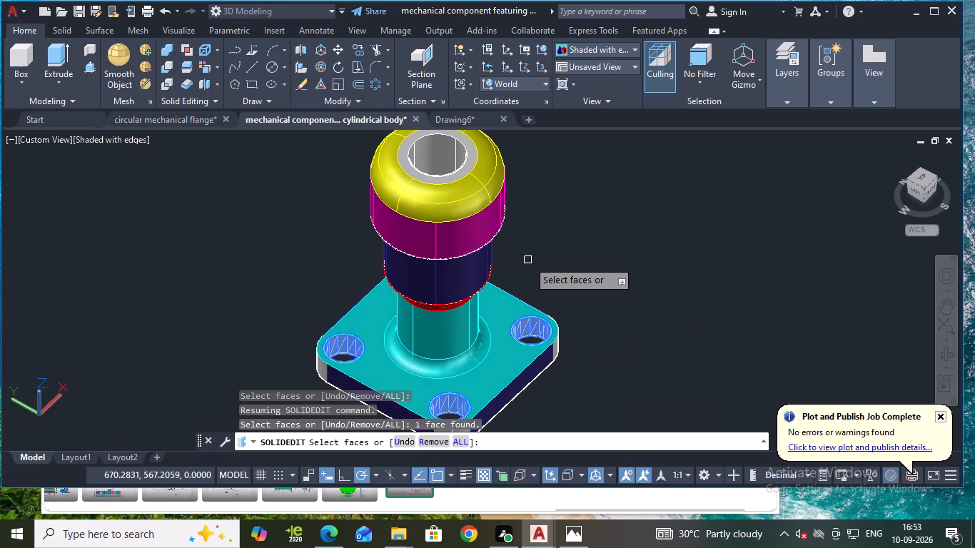
{"action": "key", "text": "Return"}
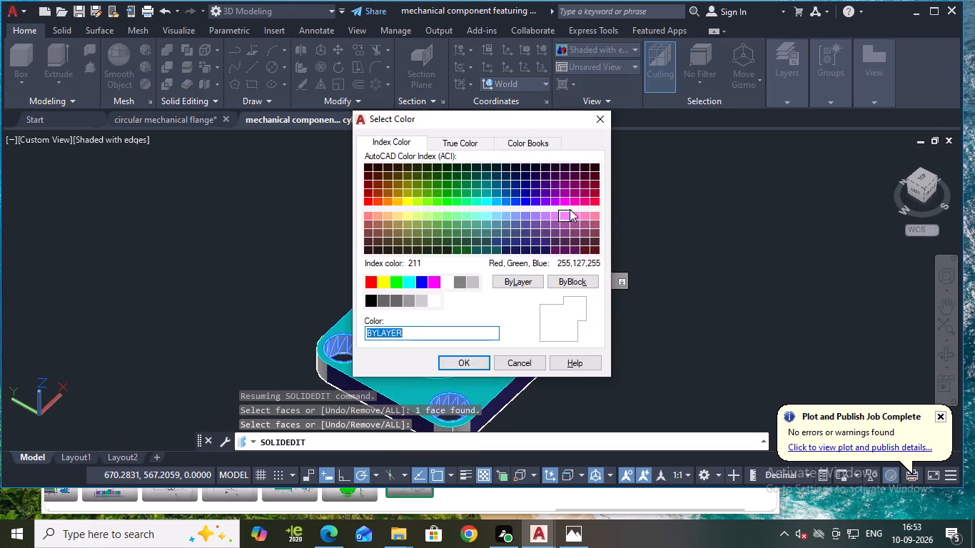
{"action": "left_click", "coordinate": [470, 203]}
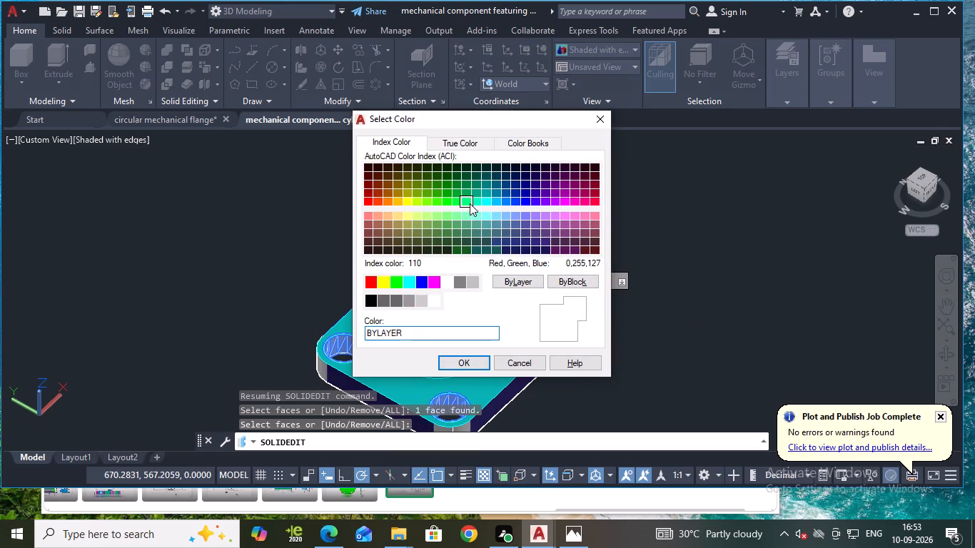
{"action": "left_click", "coordinate": [475, 356]}
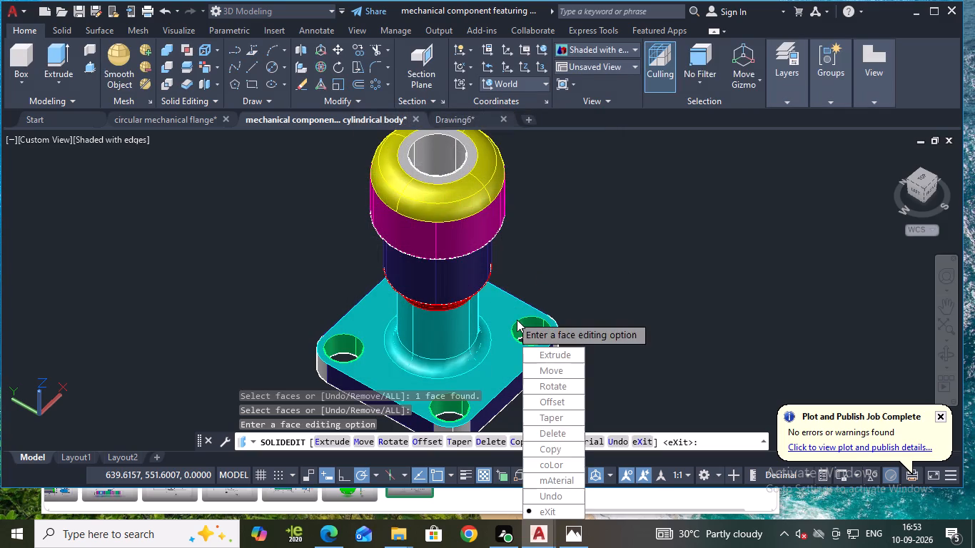
{"action": "key", "text": "Return"}
{"action": "key", "text": "Return"}
Turn off command history logging with the LOGFILEOFF command.
{"action": "scroll", "coordinate": [532, 303], "scroll_direction": "down", "scroll_amount": 2}
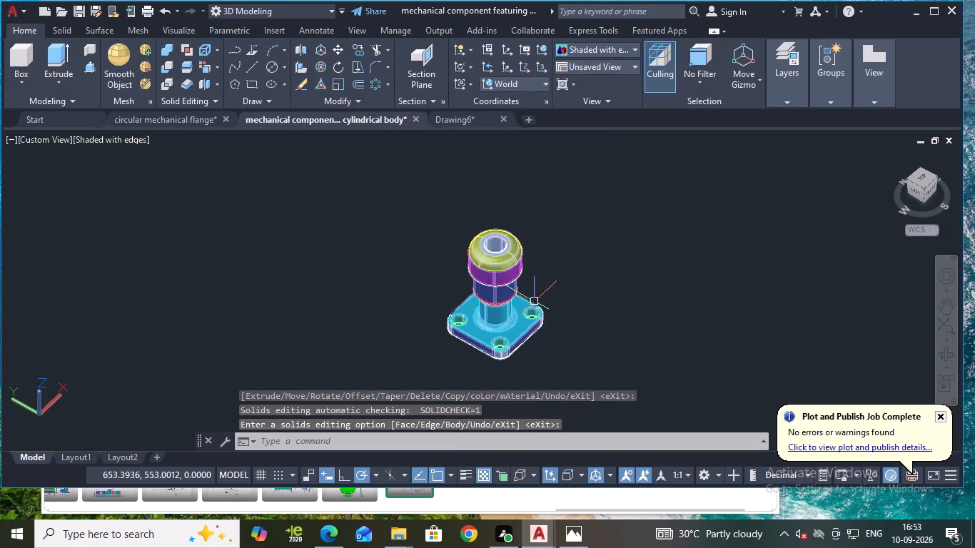
{"action": "middle_click_drag", "start_coordinate": [531, 289], "coordinate": [534, 256]}
{"action": "scroll", "coordinate": [533, 249], "scroll_direction": "up", "scroll_amount": 1}
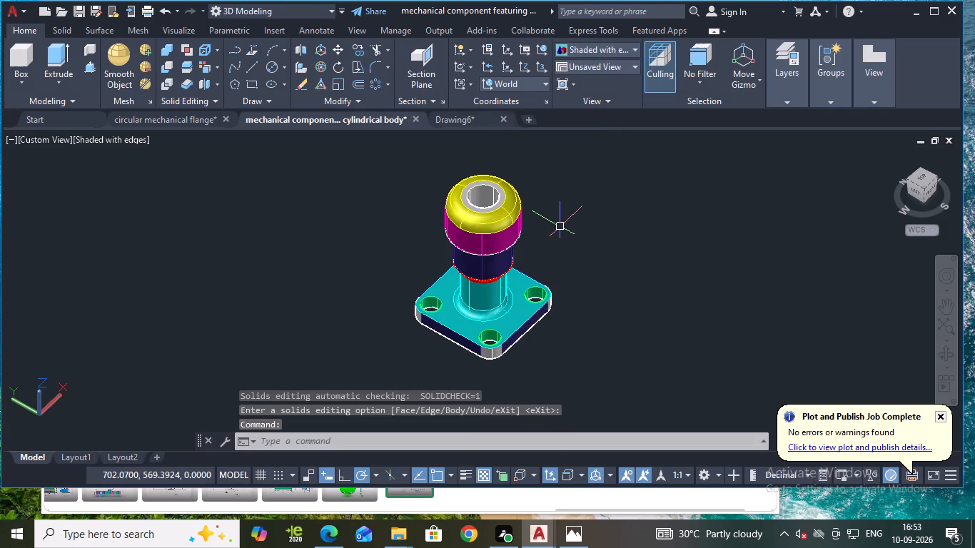
{"action": "middle_click_drag", "start_coordinate": [563, 223], "coordinate": [565, 152], "text": "shift"}
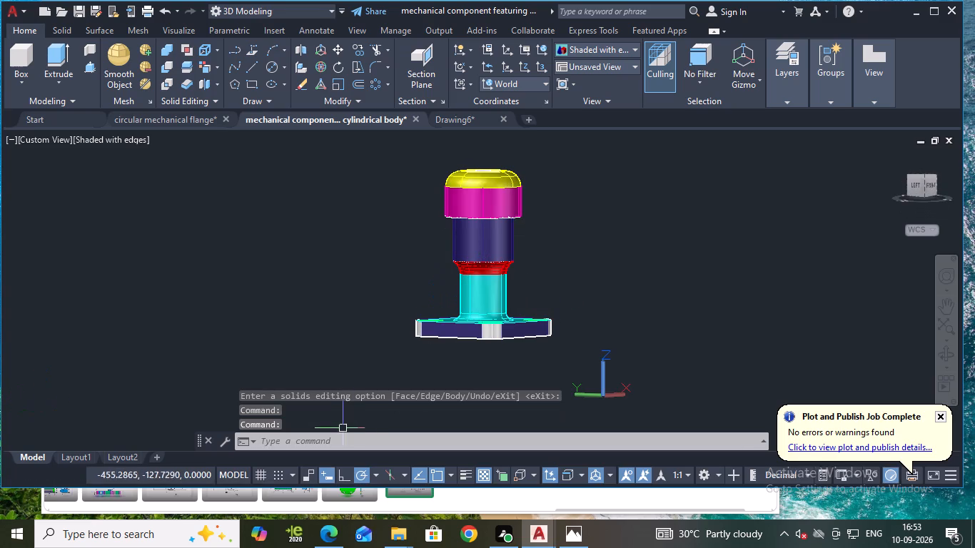
{"action": "left_click", "coordinate": [336, 446]}
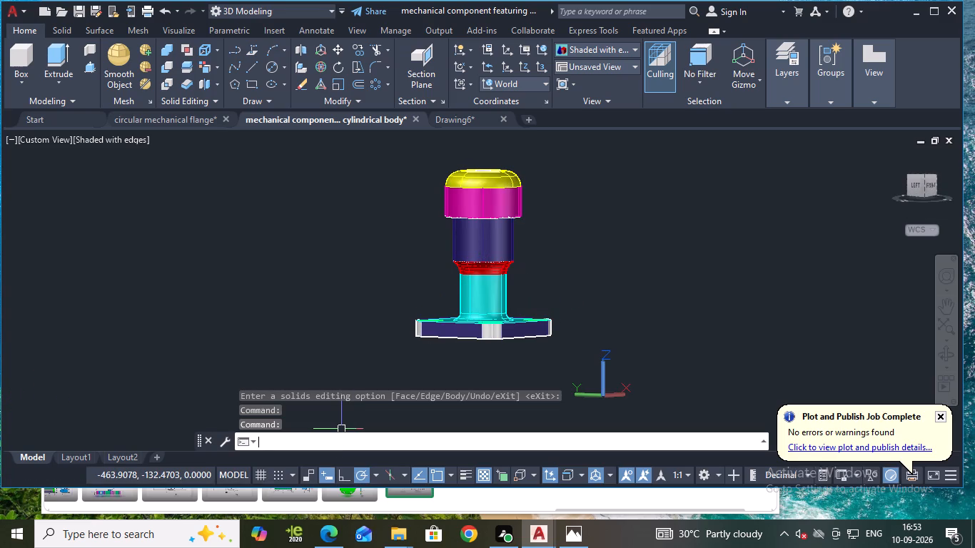
{"action": "type", "text": "log"}
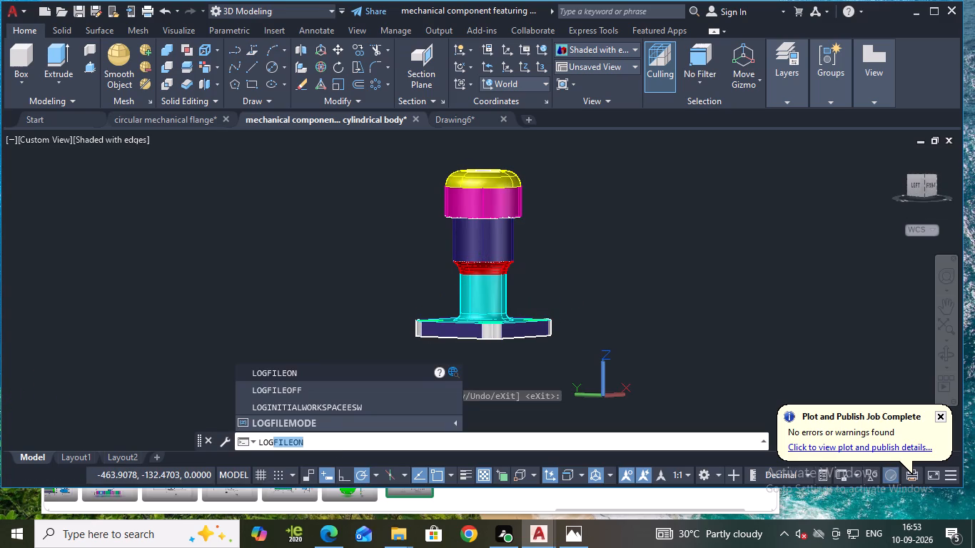
{"action": "left_click", "coordinate": [296, 385]}
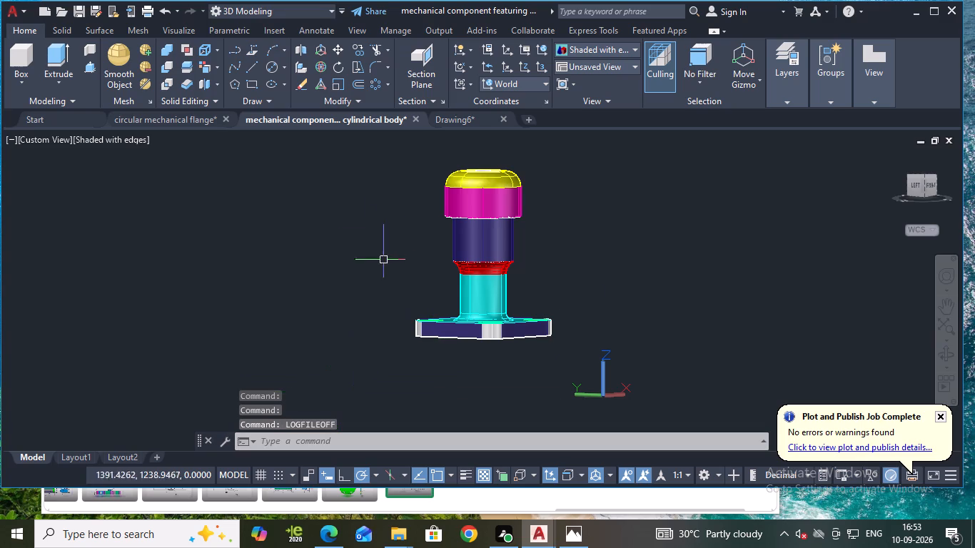
Start a single-sheet plot of the coloured model and set the paper size to ISO A4 (210.00 x 297.00 MM).
{"action": "middle_click_drag", "start_coordinate": [369, 234], "coordinate": [383, 287], "text": "shift"}
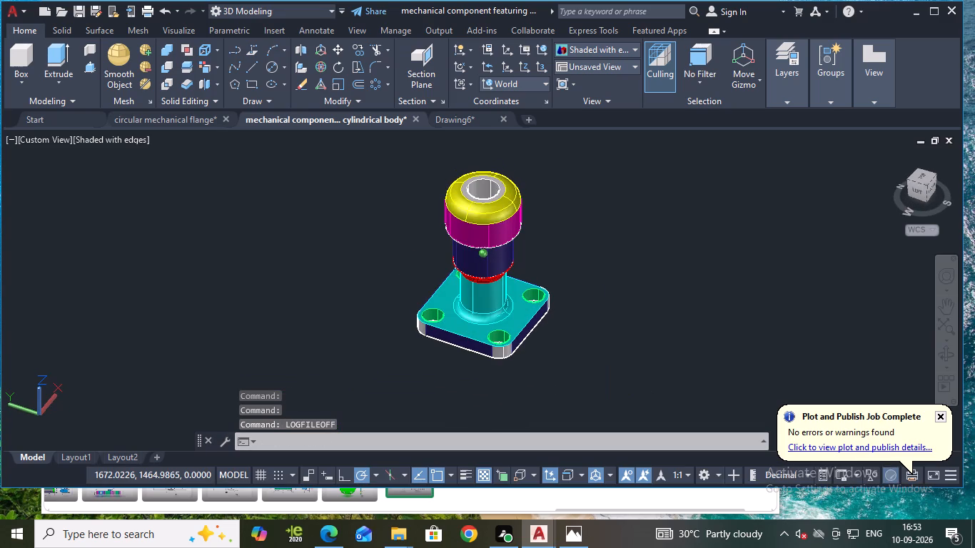
{"action": "type", "text": "plot"}
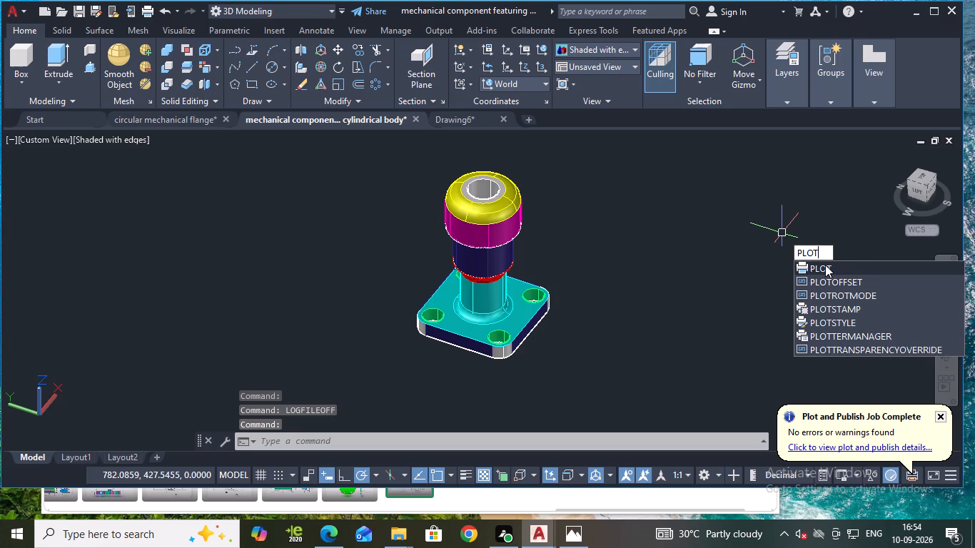
{"action": "left_click", "coordinate": [825, 265]}
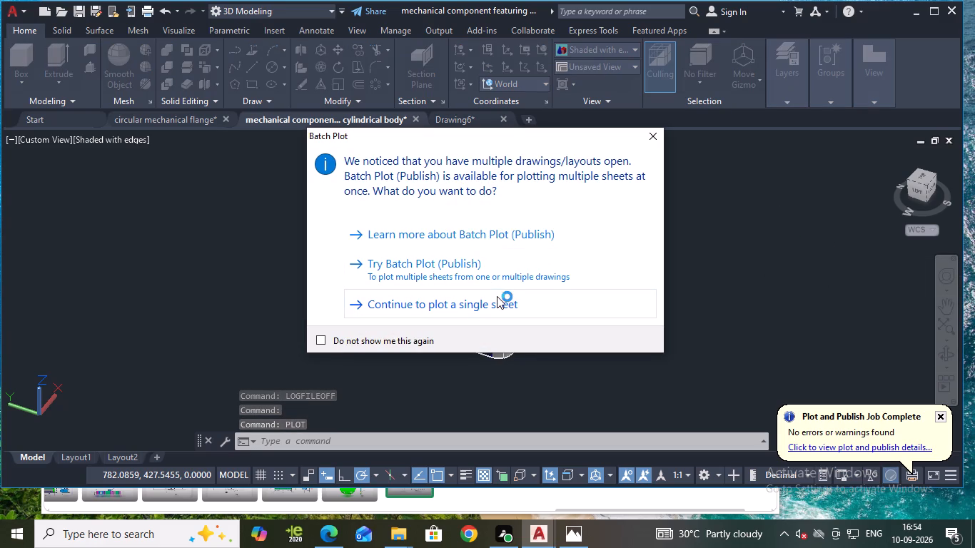
{"action": "left_click", "coordinate": [660, 138]}
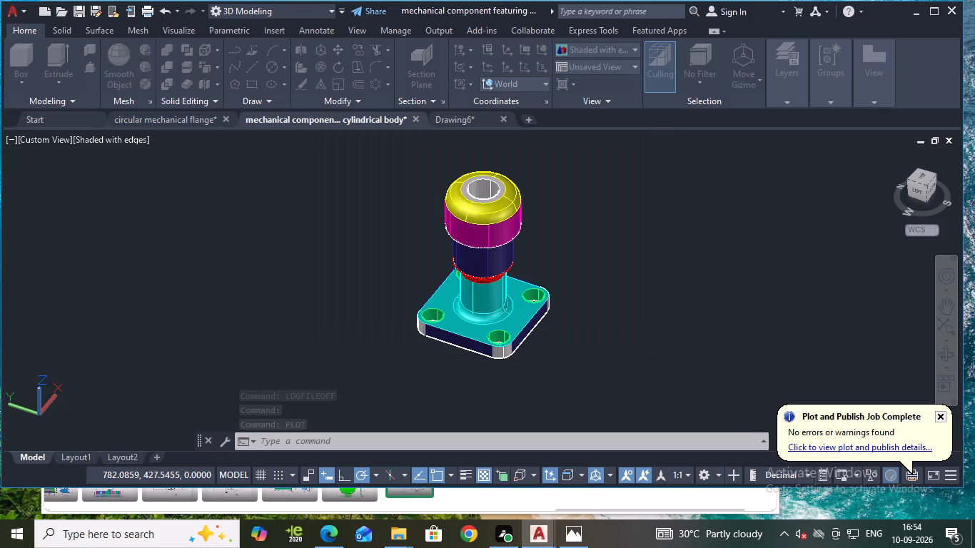
{"action": "left_click", "coordinate": [753, 232]}
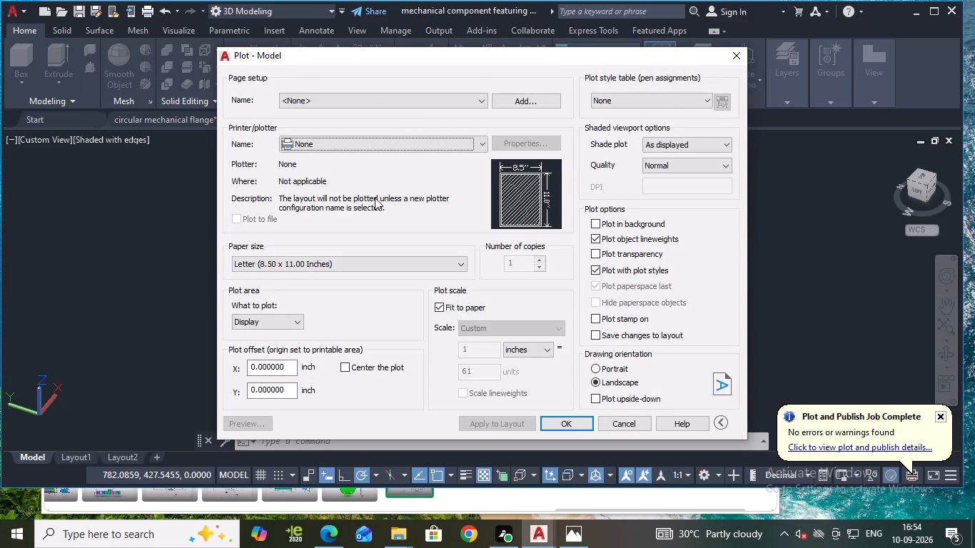
{"action": "left_click", "coordinate": [434, 268]}
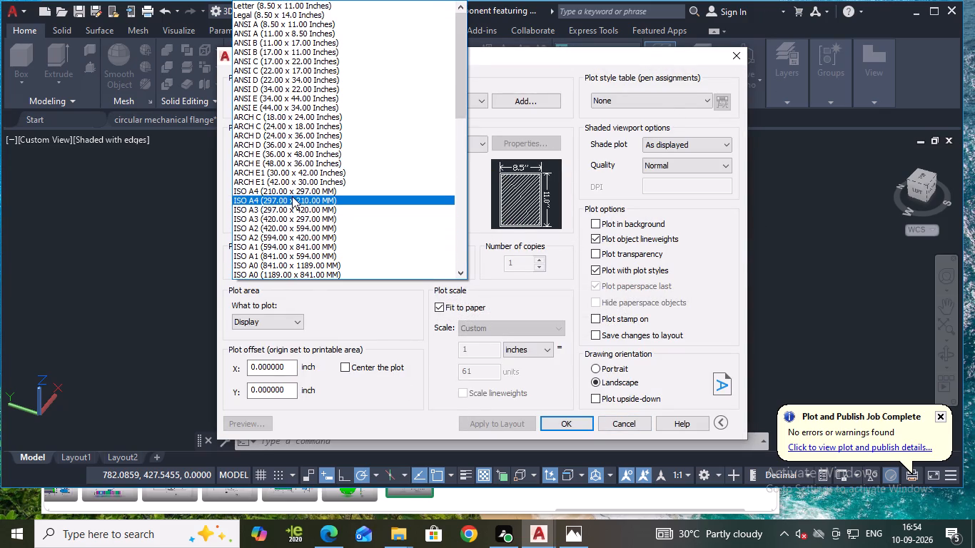
{"action": "left_click", "coordinate": [271, 193]}
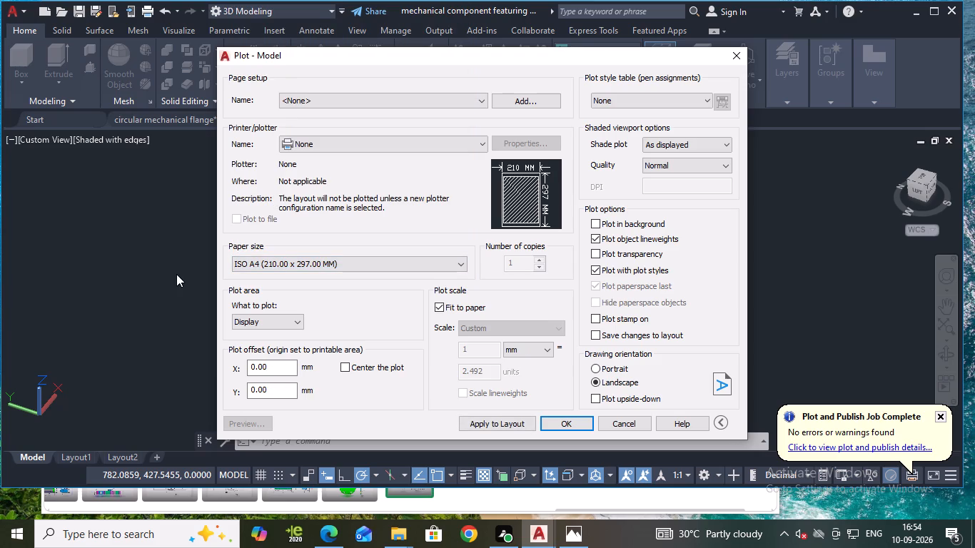
Set the plot area to a window enclosing the whole flanged component in its angled view.
{"action": "left_click", "coordinate": [293, 325]}
{"action": "left_click", "coordinate": [243, 362]}
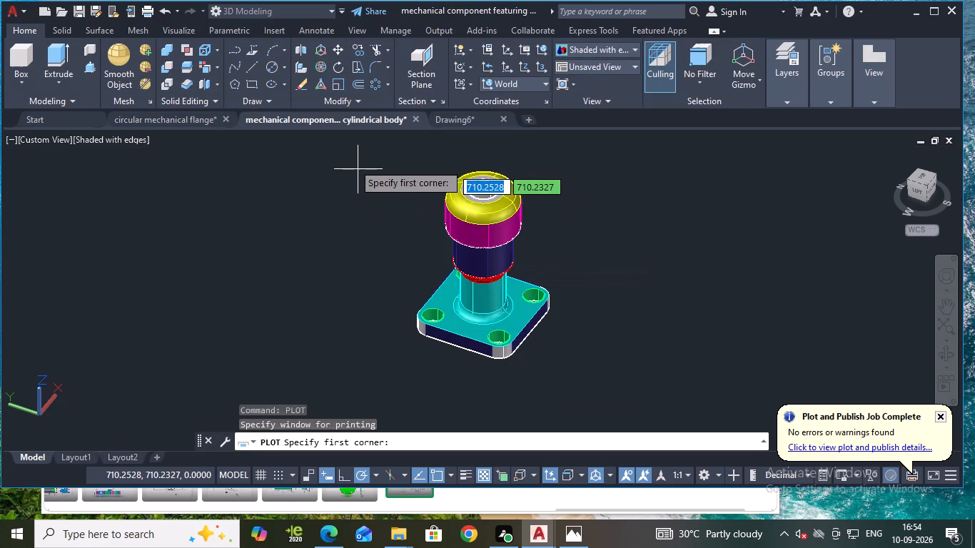
{"action": "left_click", "coordinate": [362, 163]}
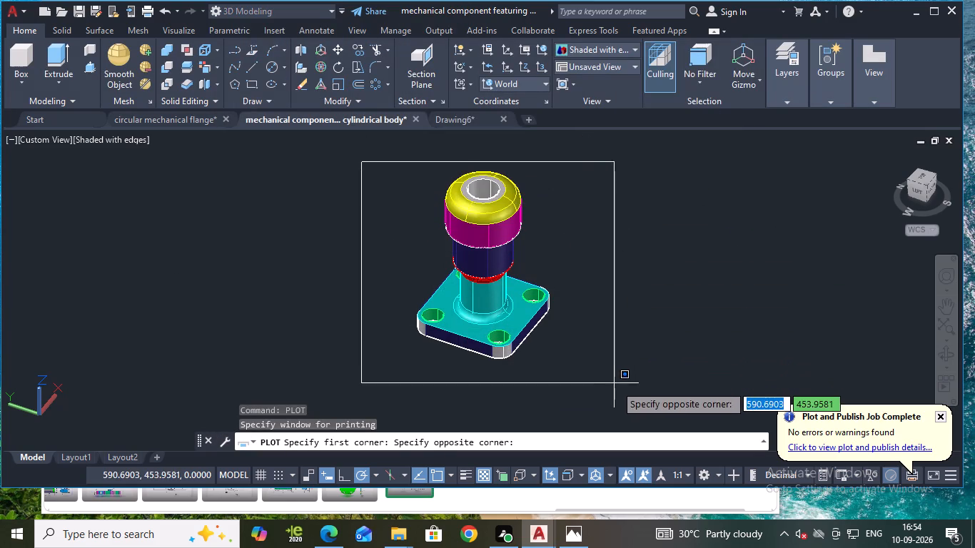
{"action": "left_click", "coordinate": [615, 386]}
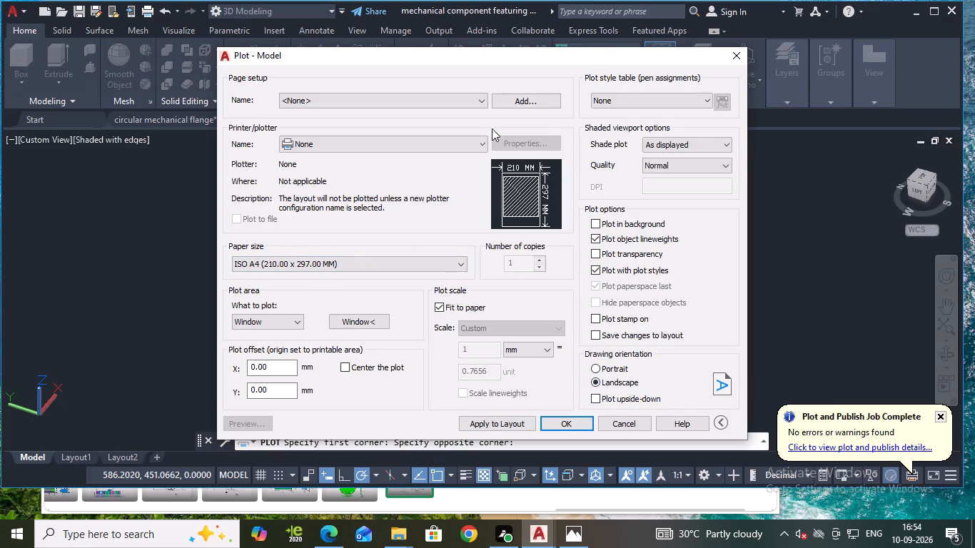
Plot with DWG To PDF.pc3 and save the PDF under the proposed file name in the 10-9-26 folder.
{"action": "left_click", "coordinate": [470, 139]}
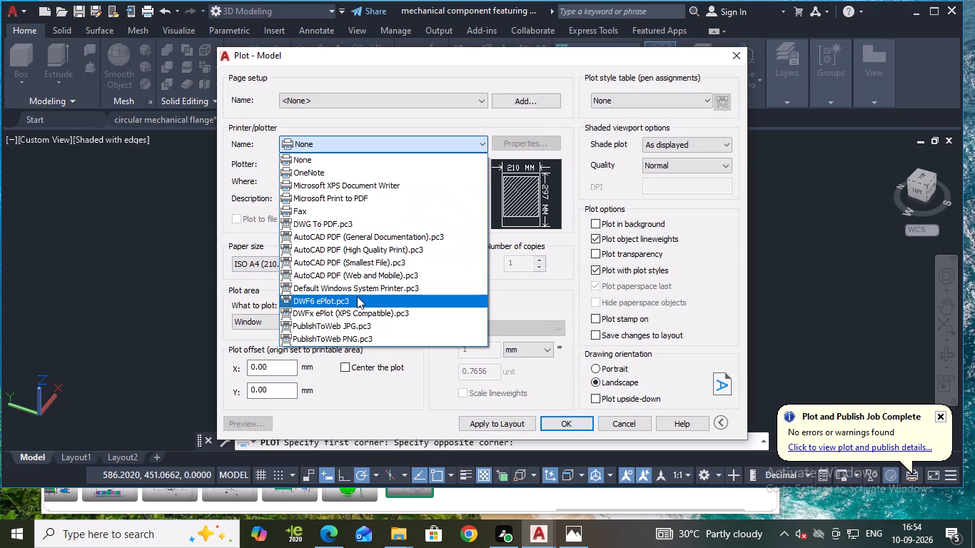
{"action": "left_click", "coordinate": [332, 221]}
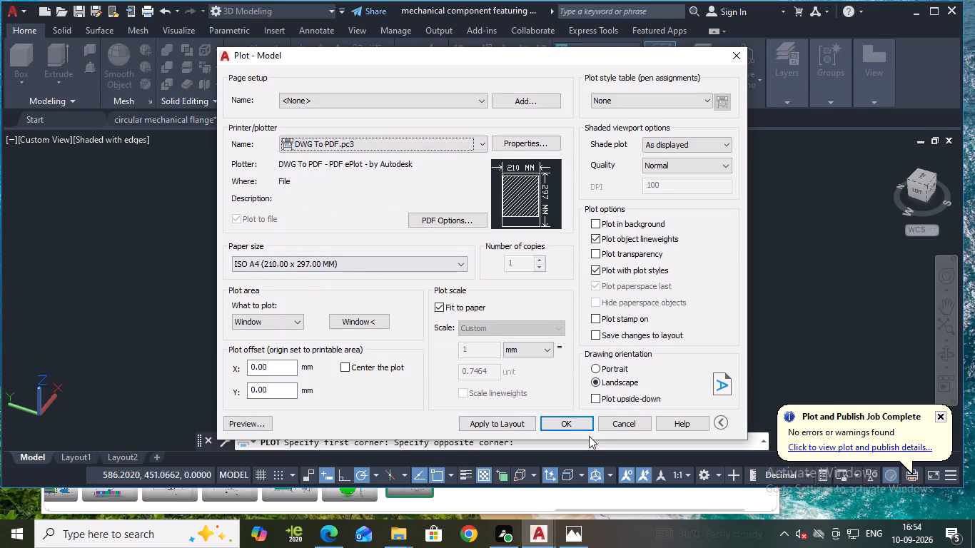
{"action": "left_click", "coordinate": [570, 424]}
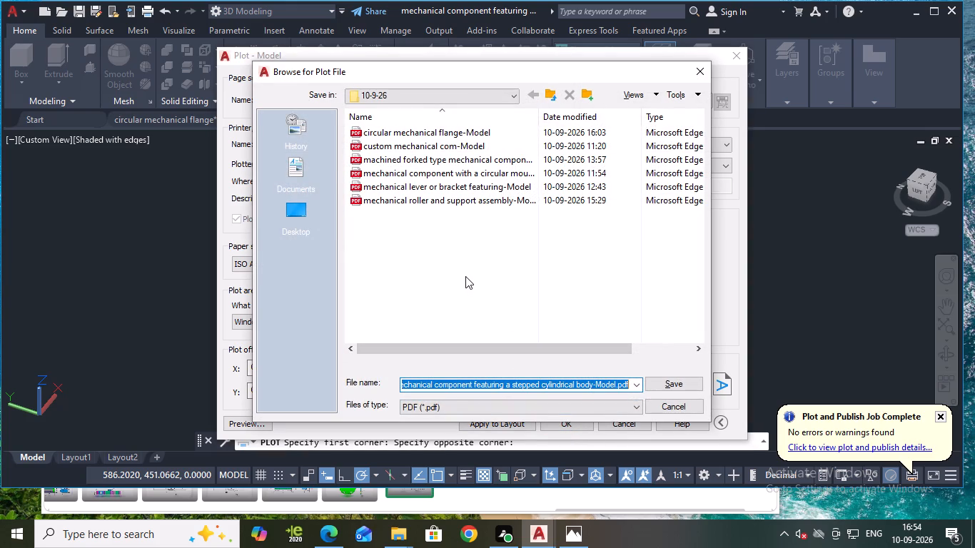
{"action": "left_click", "coordinate": [682, 384]}
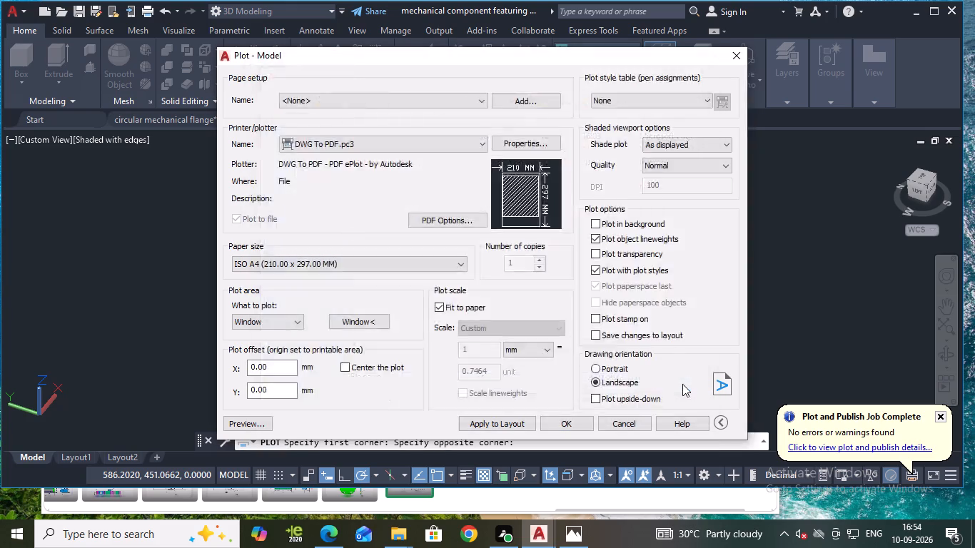
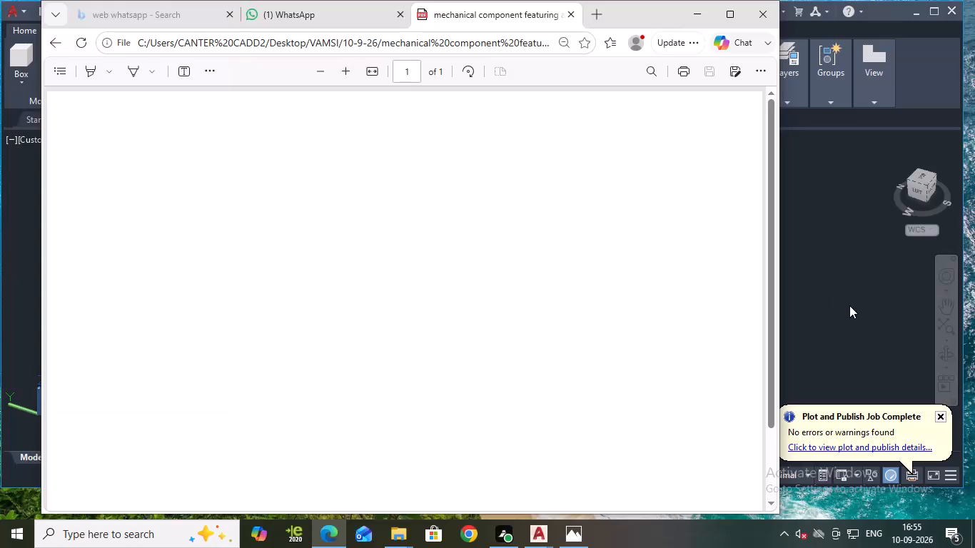
Check the plotted PDF of the coloured flanged component in Microsoft Edge, from the top cylinder down to the base plate.
{"action": "left_click", "coordinate": [818, 253]}
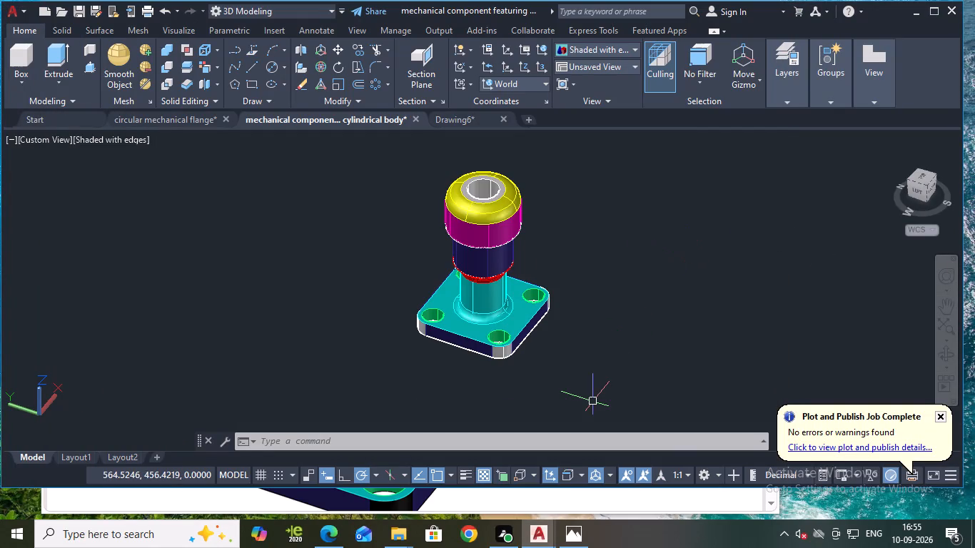
{"action": "left_click", "coordinate": [586, 502]}
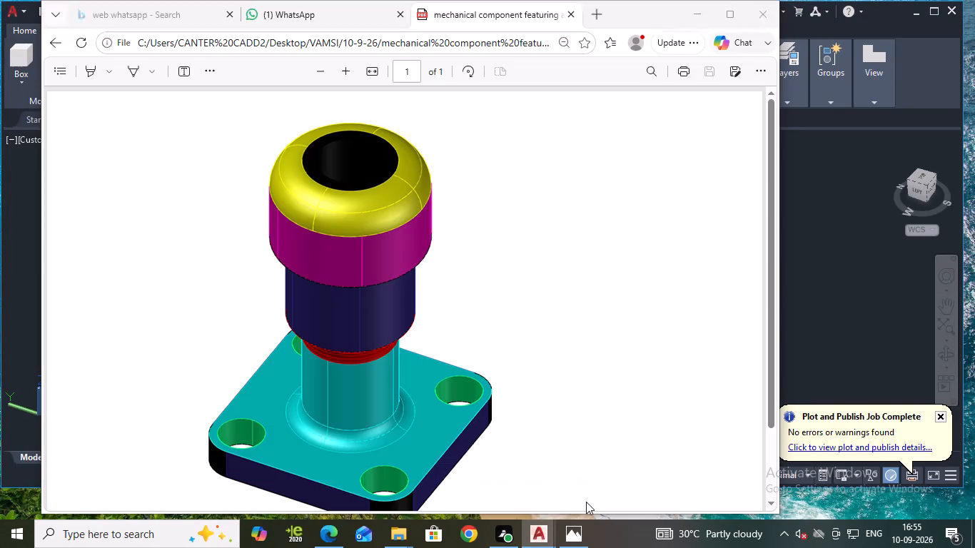
{"action": "scroll", "coordinate": [496, 291], "scroll_direction": "down", "scroll_amount": 1}
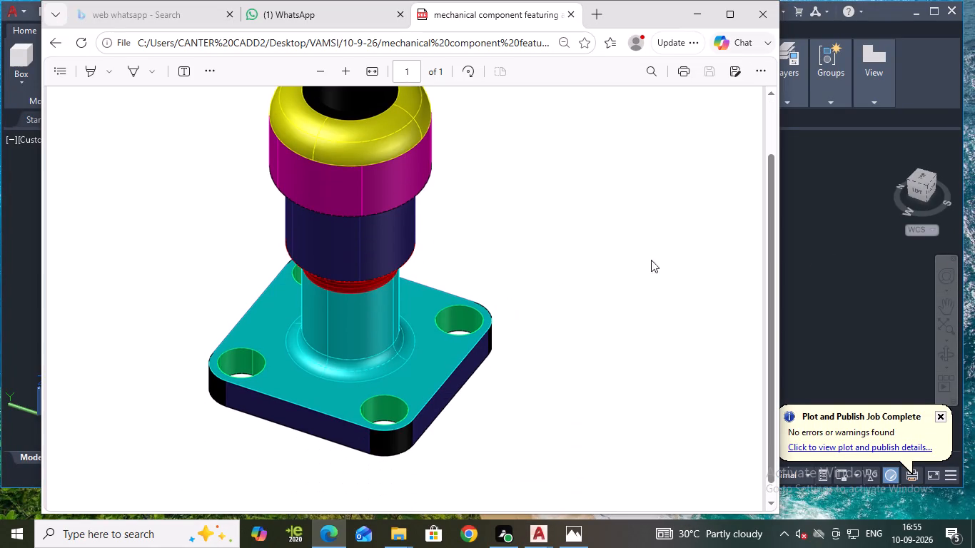
{"action": "scroll", "coordinate": [689, 285], "scroll_direction": "up", "scroll_amount": 1}
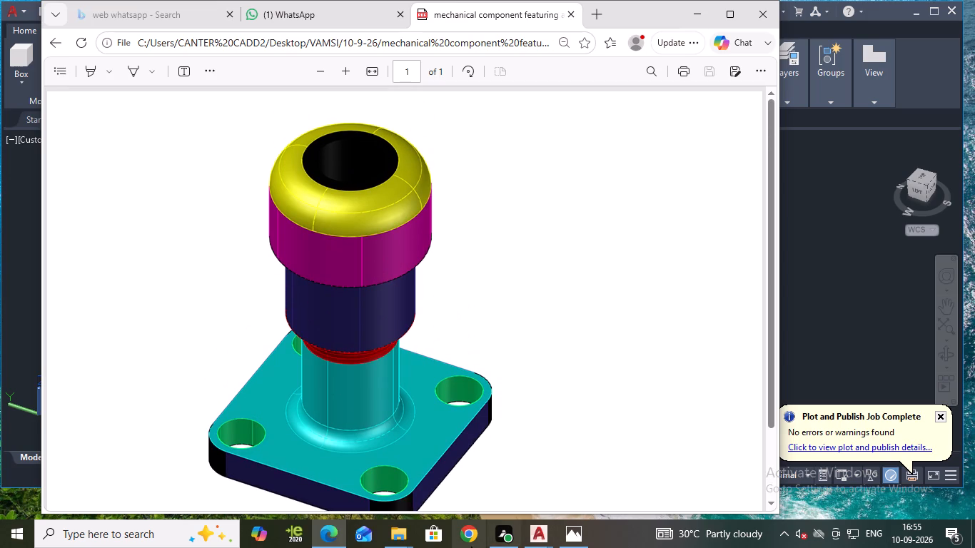